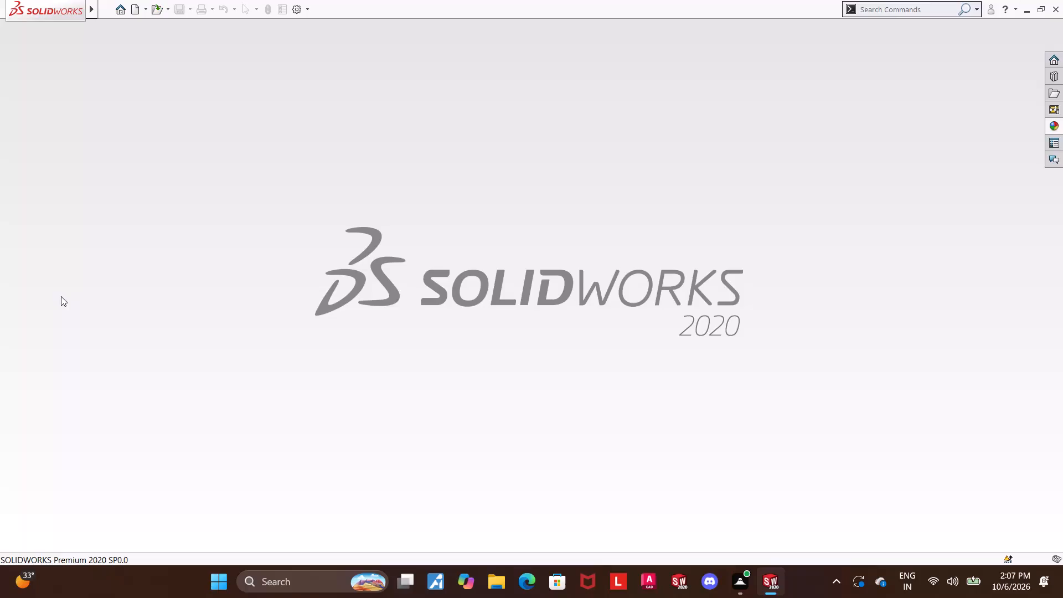
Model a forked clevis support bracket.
Create a new part document.
click(139, 9)
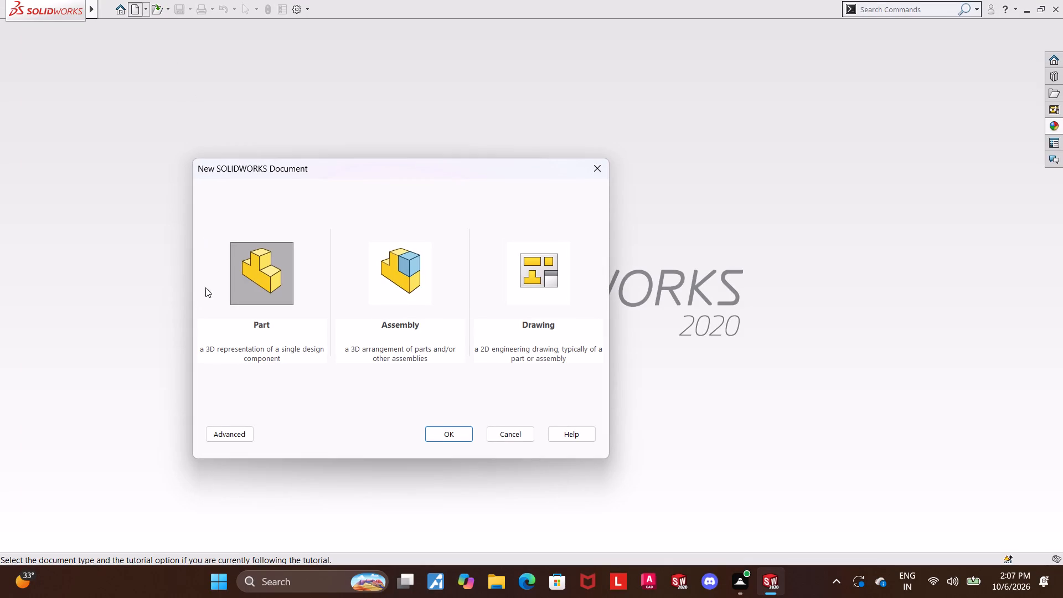
double_click(264, 269)
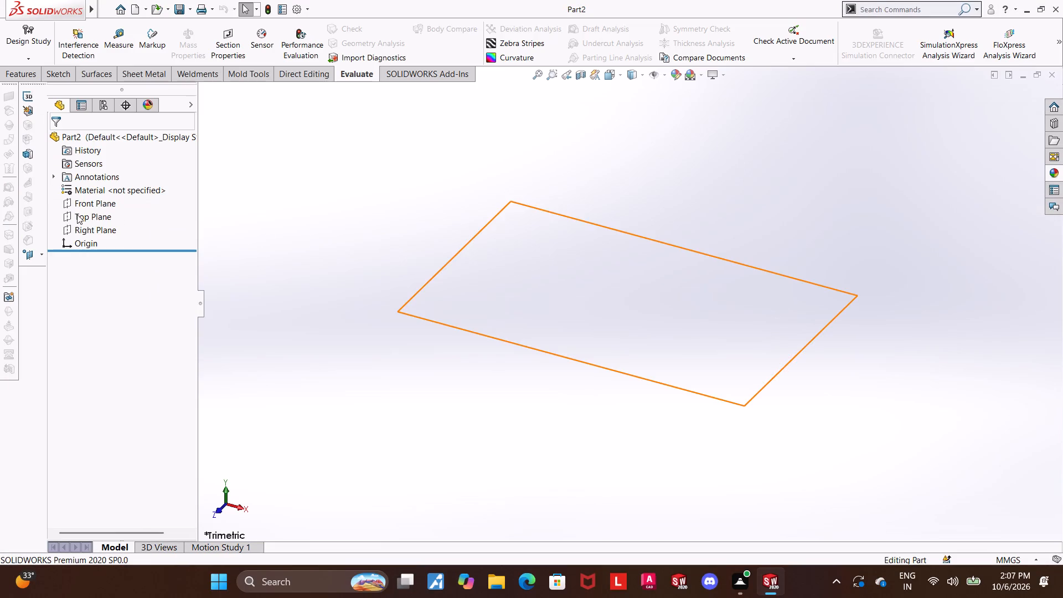
Sketch a circle centred on the origin on the Front Plane and dimension its diameter to 60 mm.
click(86, 209)
click(95, 199)
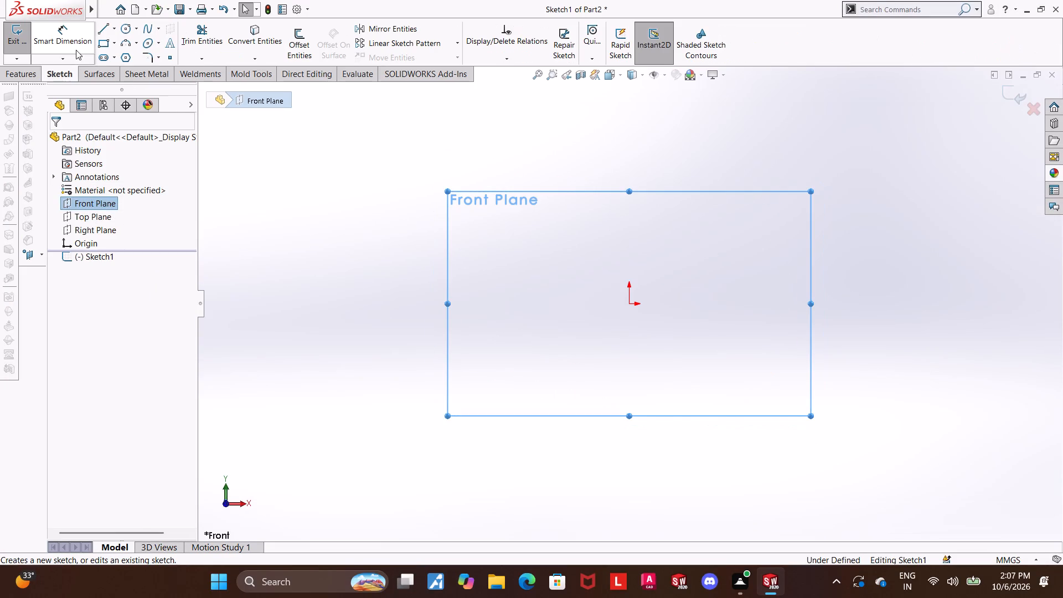
click(128, 25)
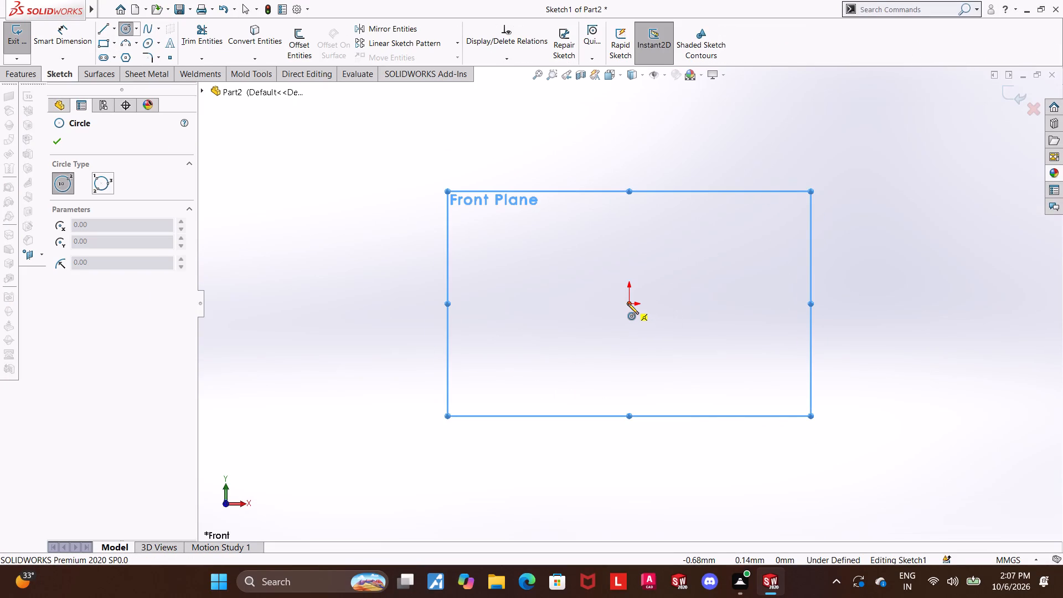
click(628, 303)
click(698, 256)
click(70, 34)
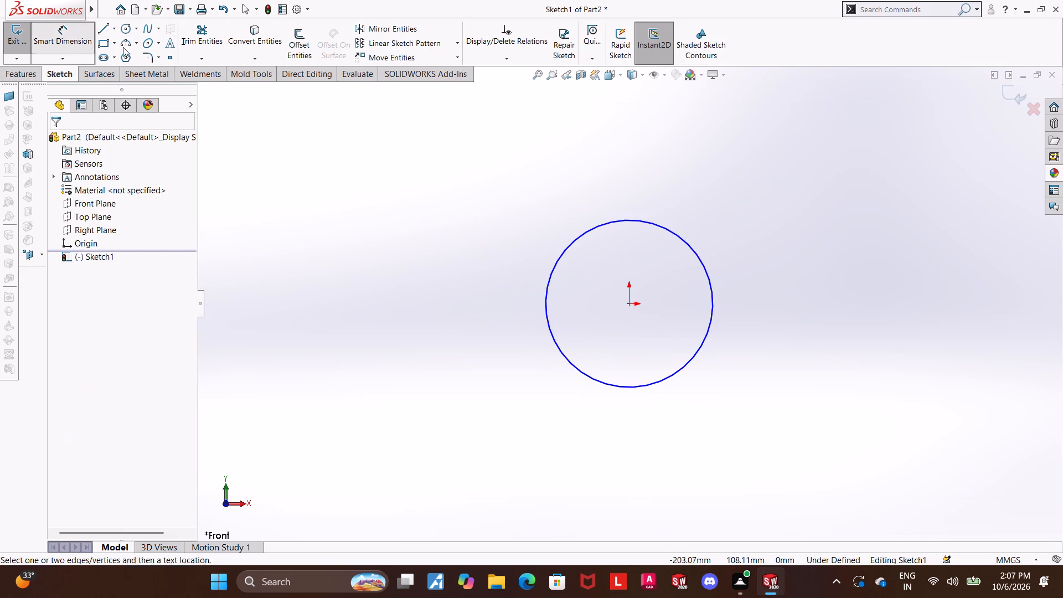
click(611, 220)
click(573, 217)
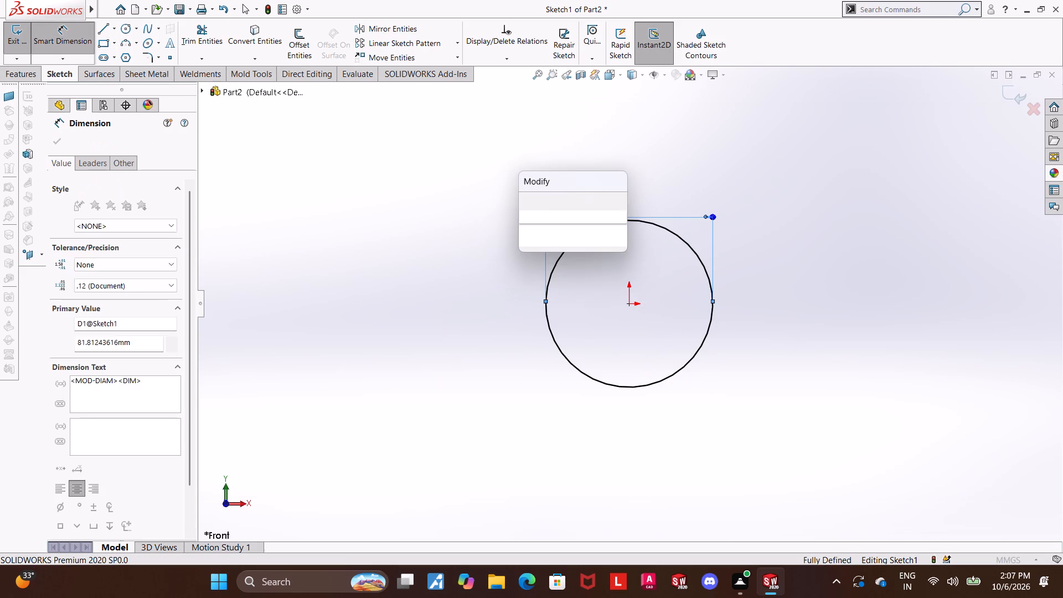
text(60)
key(Return)
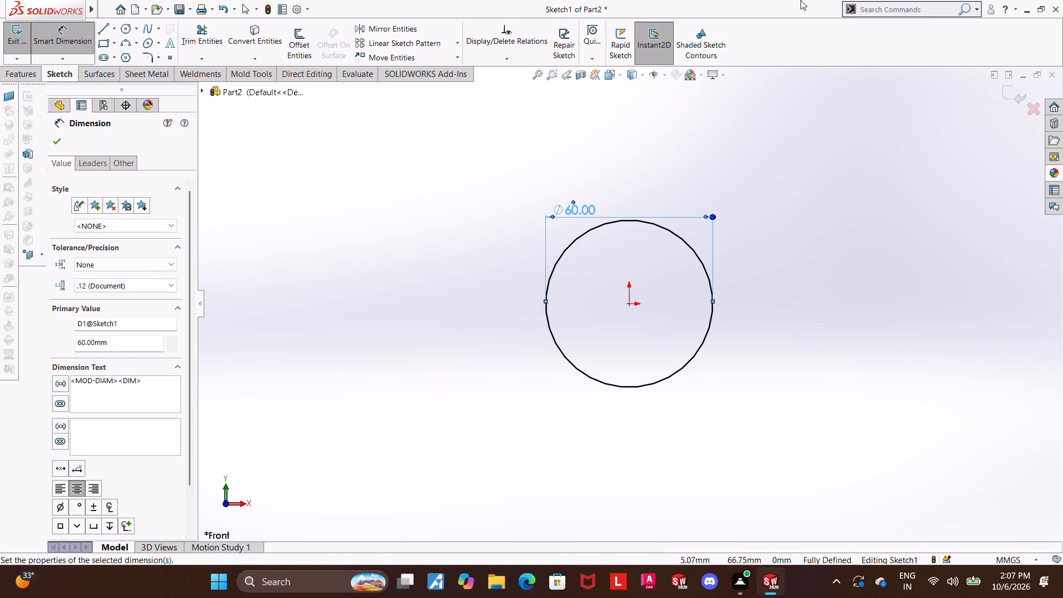
click(882, 277)
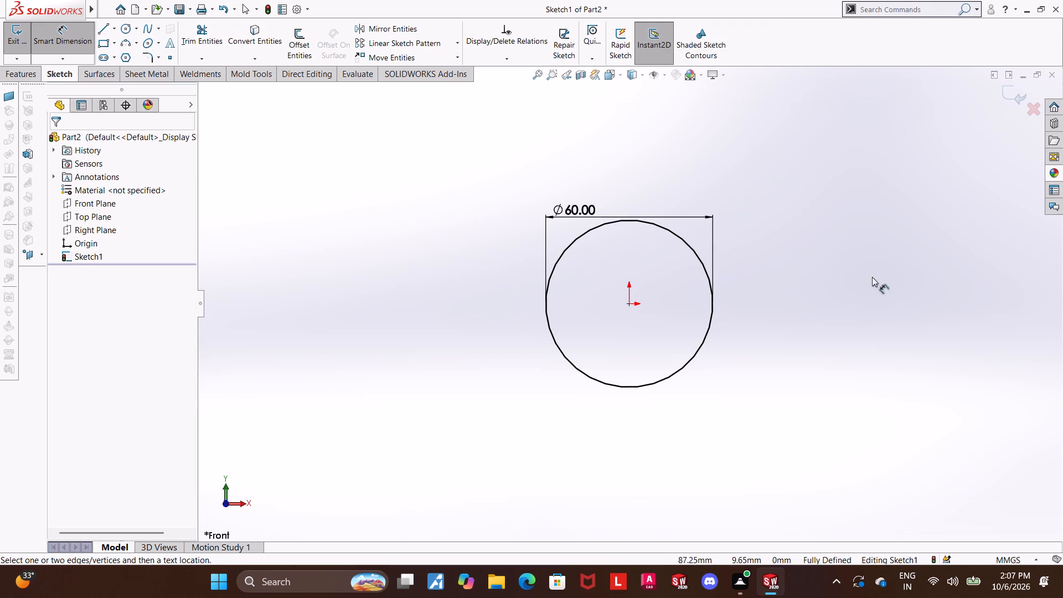
Add a concentric inner circle centred on the origin and dimension its diameter to 35 mm.
click(121, 33)
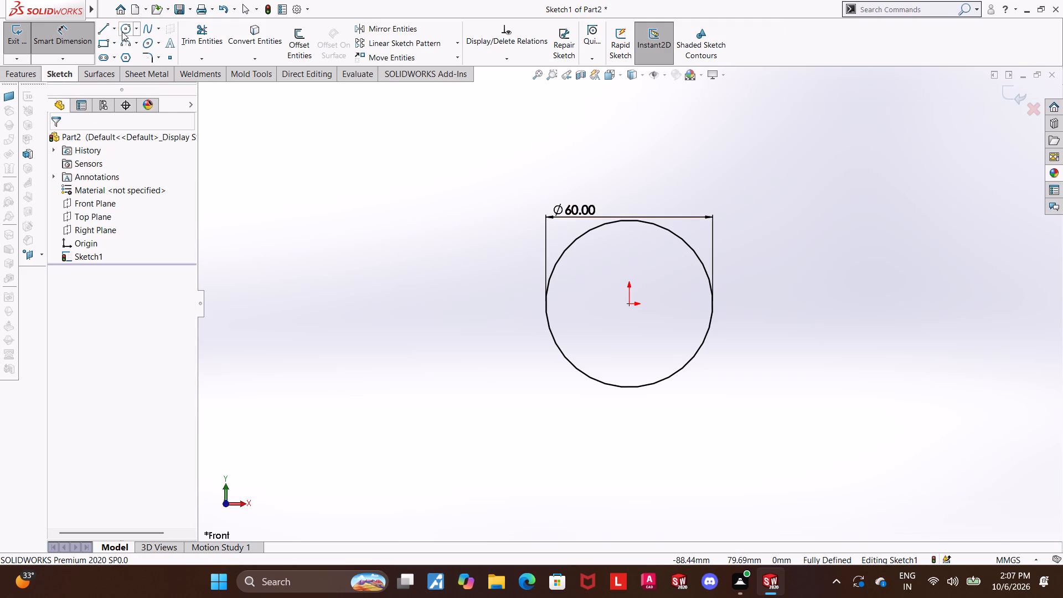
click(627, 305)
click(650, 259)
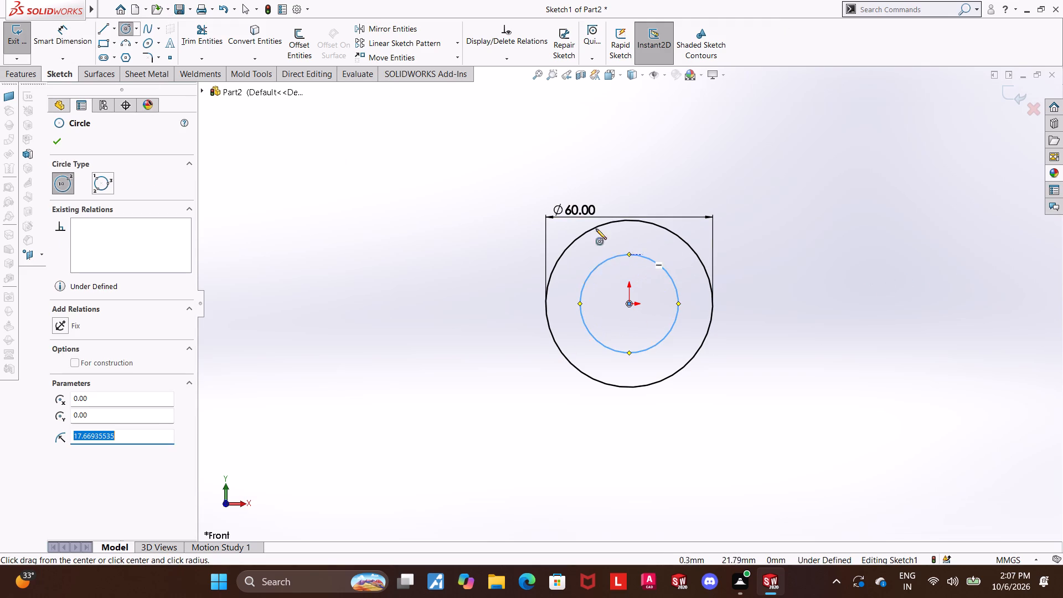
click(56, 29)
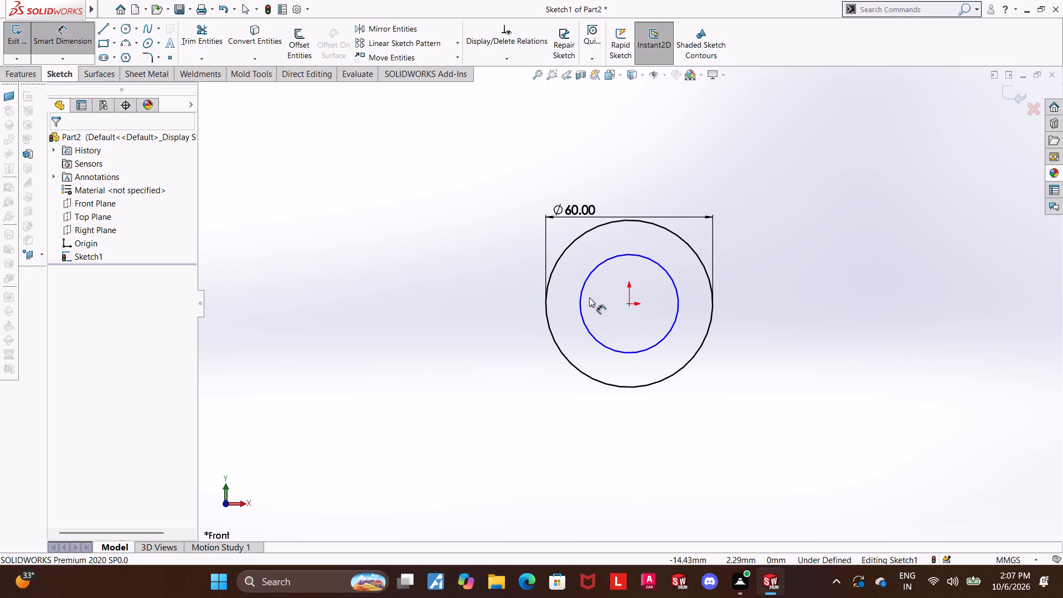
click(580, 295)
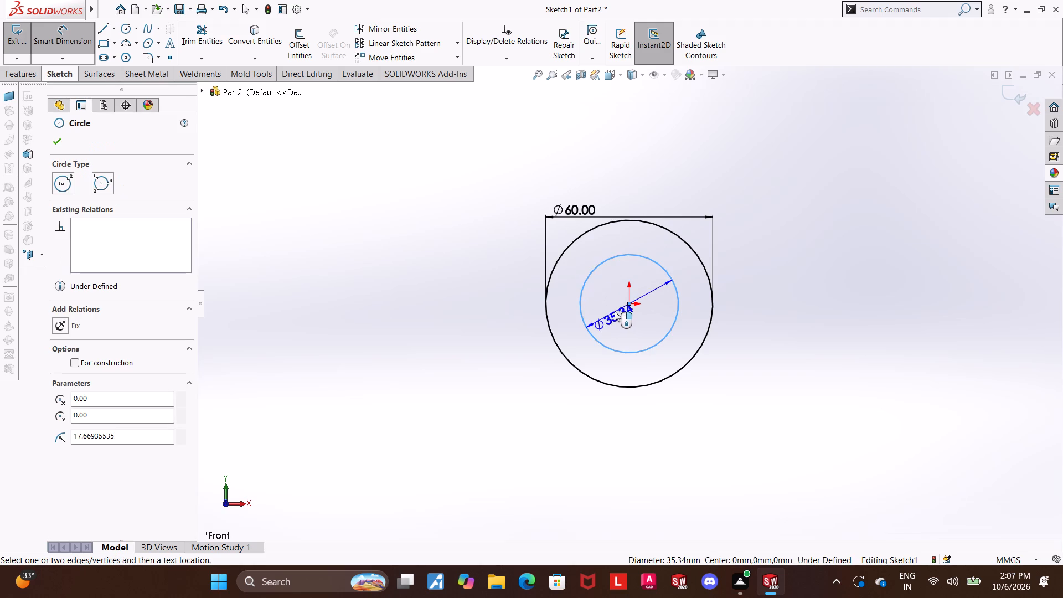
click(615, 311)
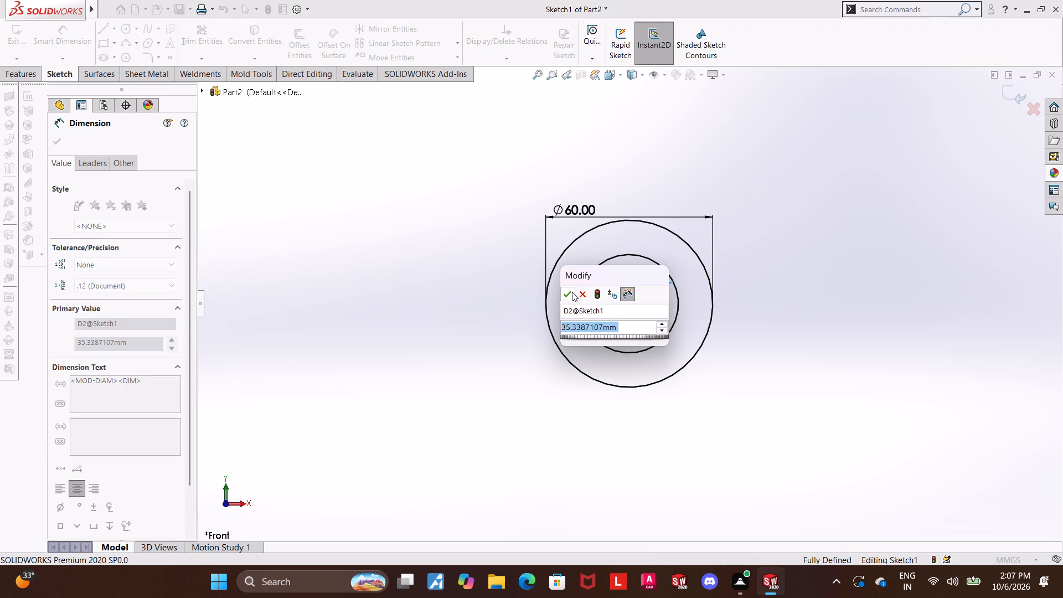
key(3)
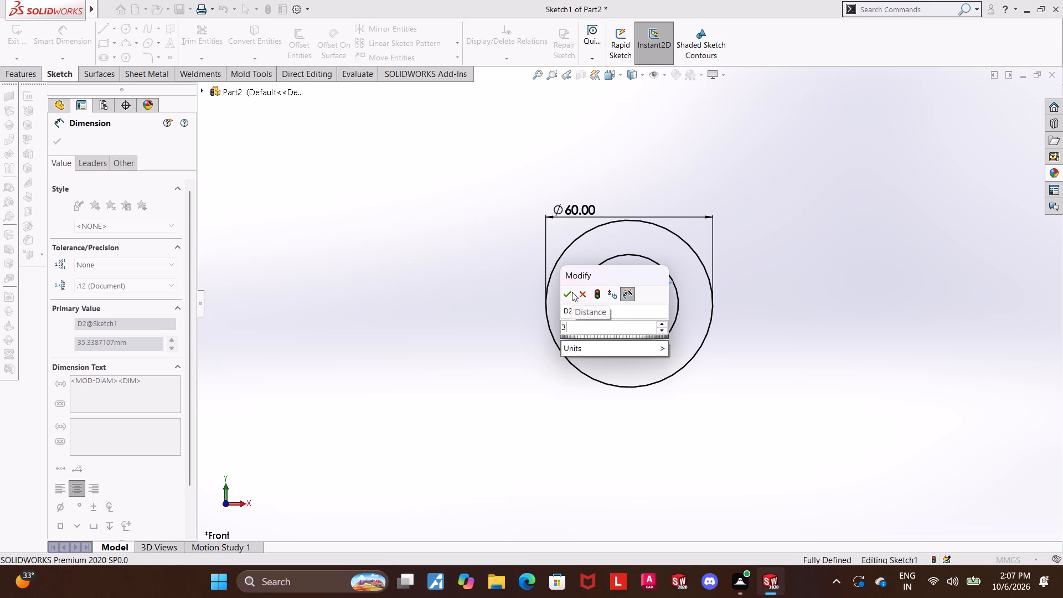
key(5)
key(Return)
key(Escape)
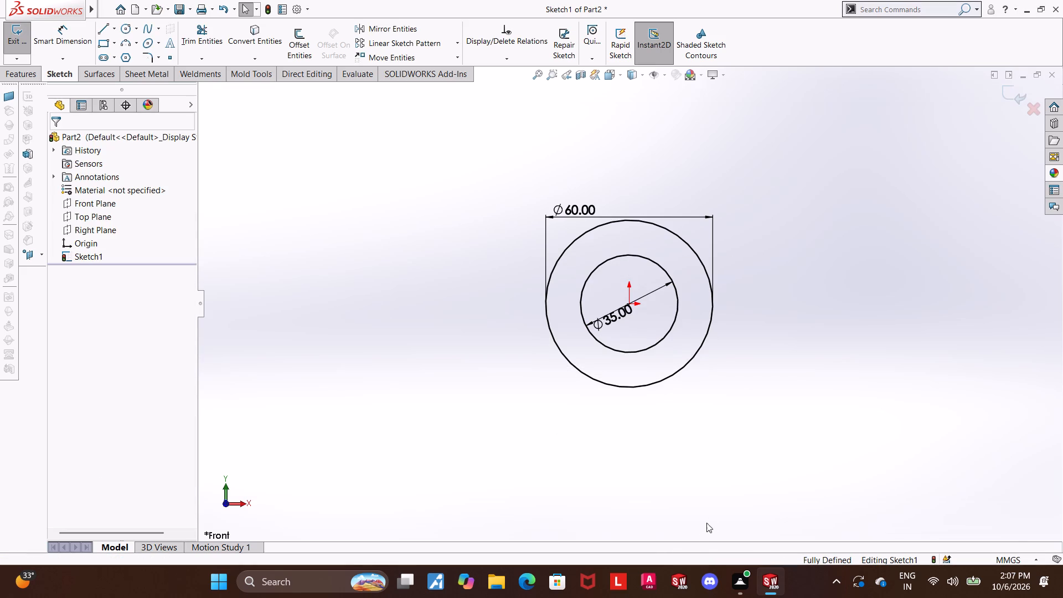
In File Explorer, open the forked bracket reference image from the images (1) folder, examine its dimensions, and return to the SOLIDWORKS sketch.
click(504, 575)
click(30, 200)
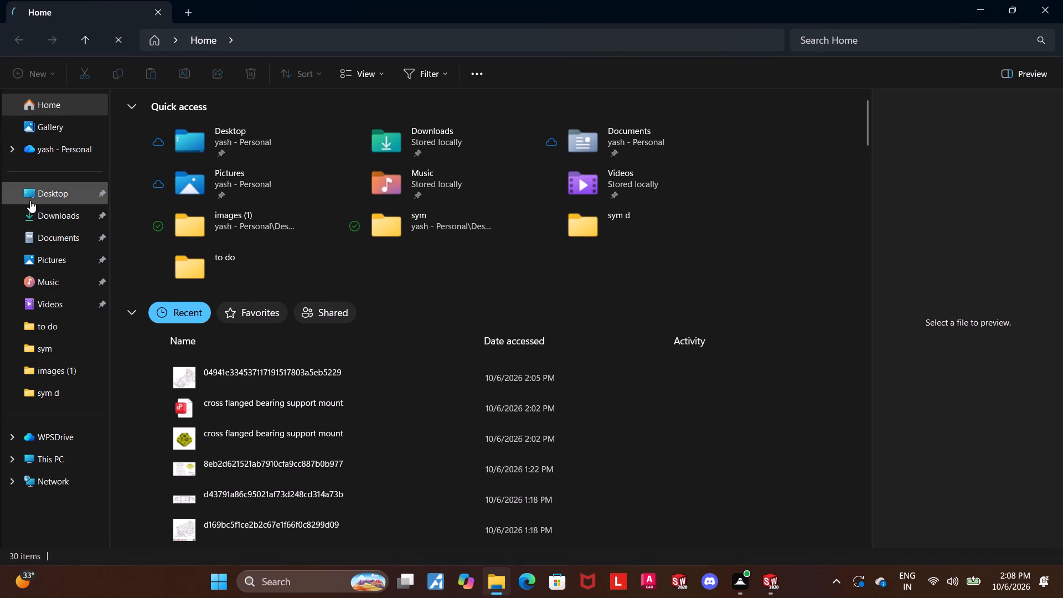
double_click(151, 296)
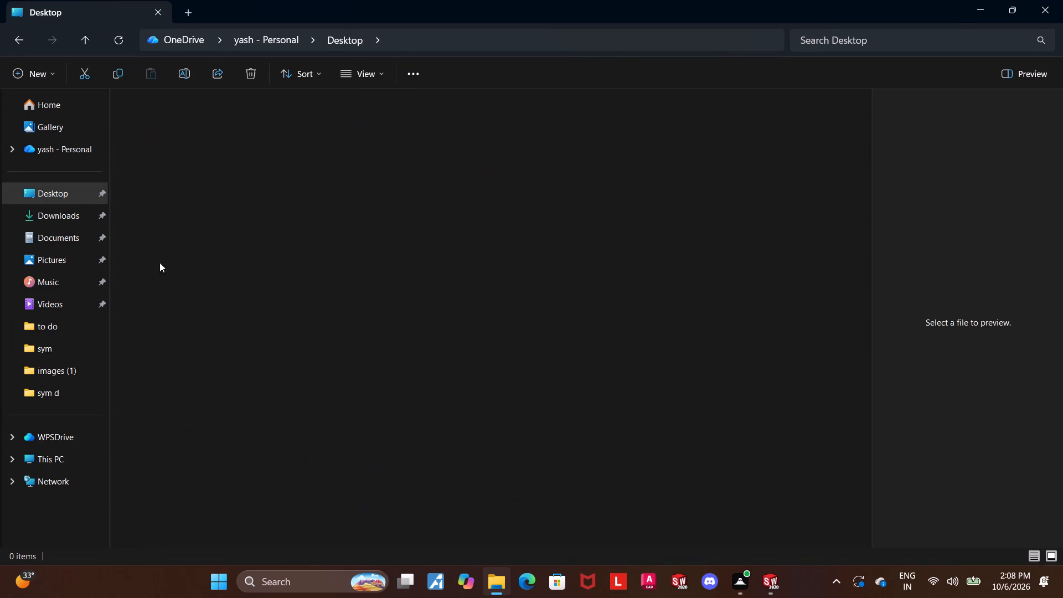
double_click(180, 153)
scroll(778, 367, down, 8)
scroll(628, 346, up, 3)
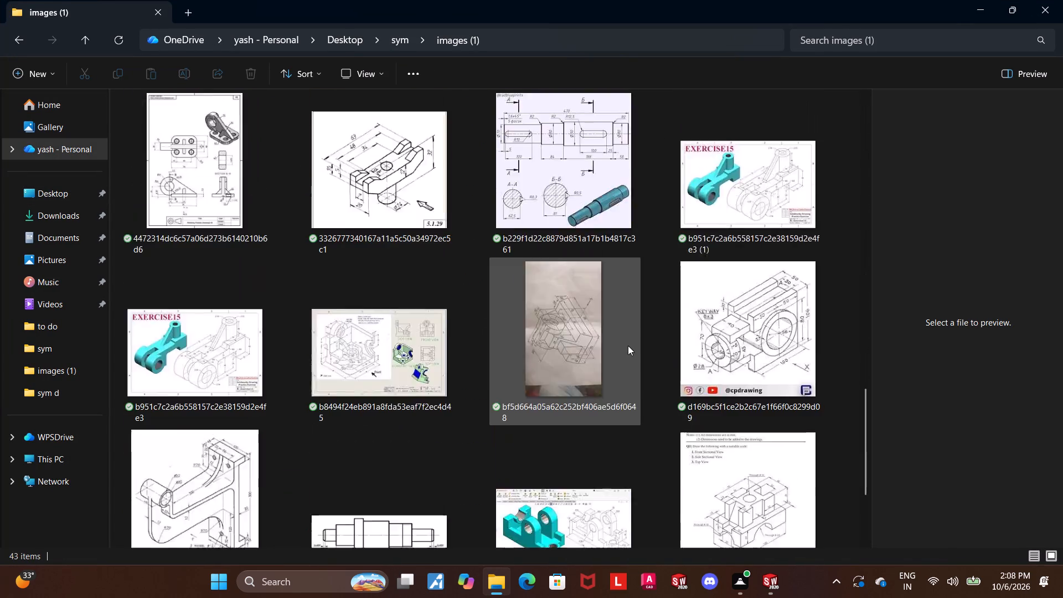
scroll(628, 346, up, 1)
double_click(581, 204)
click(600, 111)
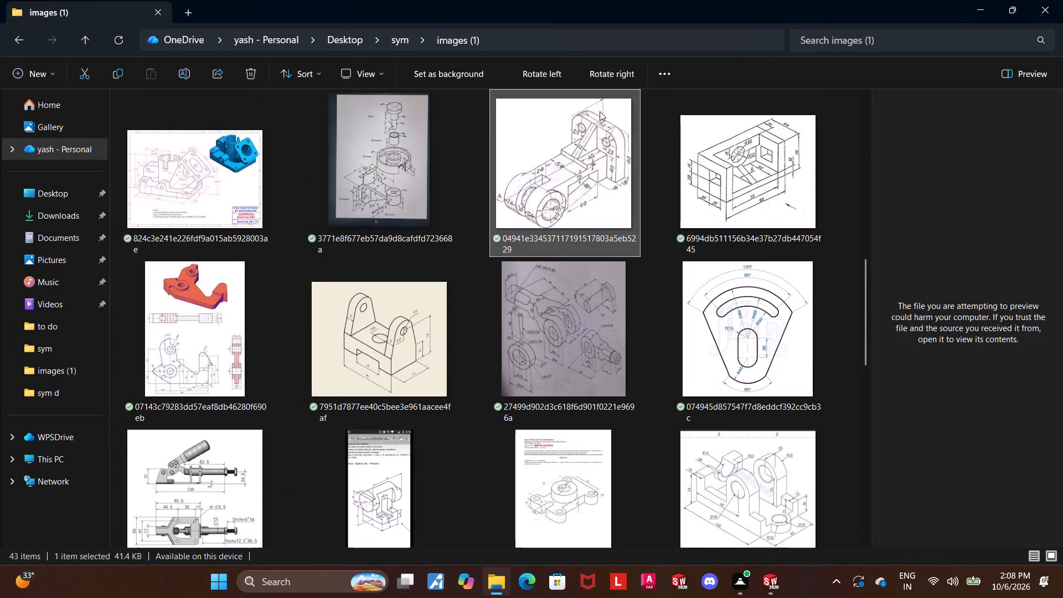
double_click(575, 183)
double_click(610, 185)
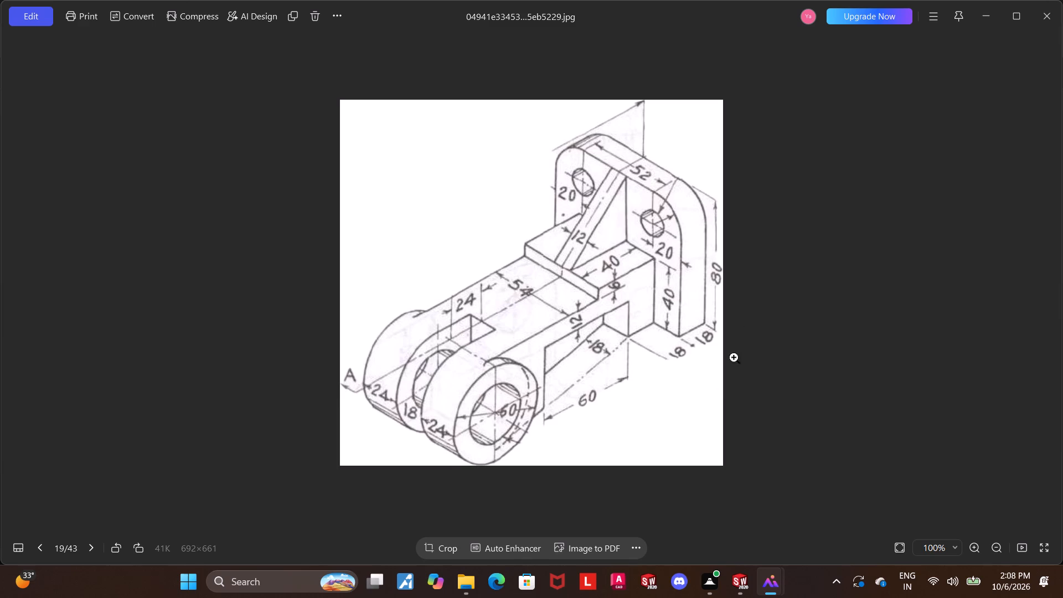
click(1049, 16)
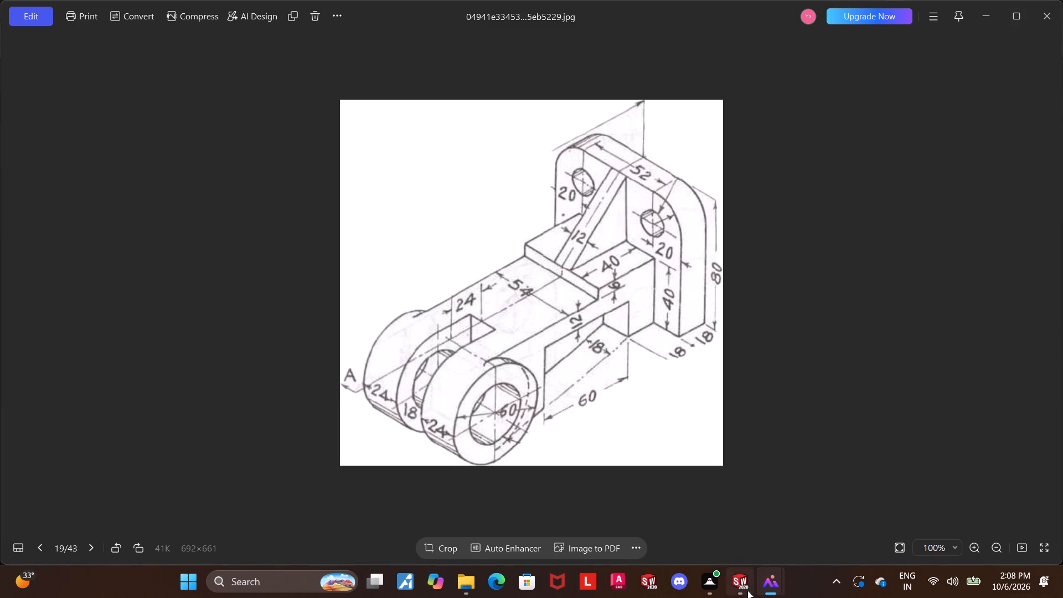
click(745, 582)
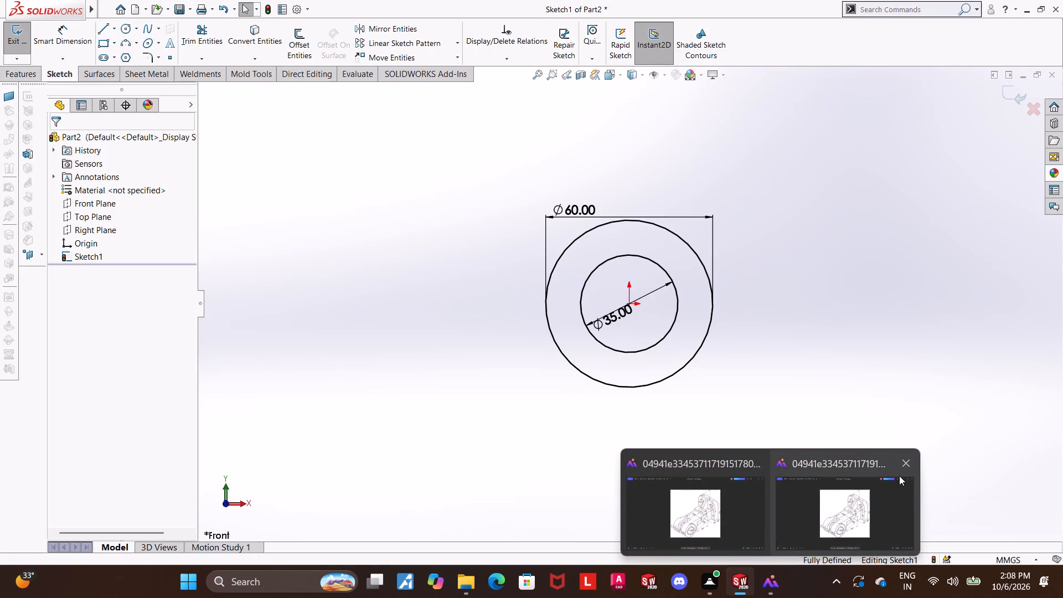
click(905, 465)
click(830, 466)
click(821, 393)
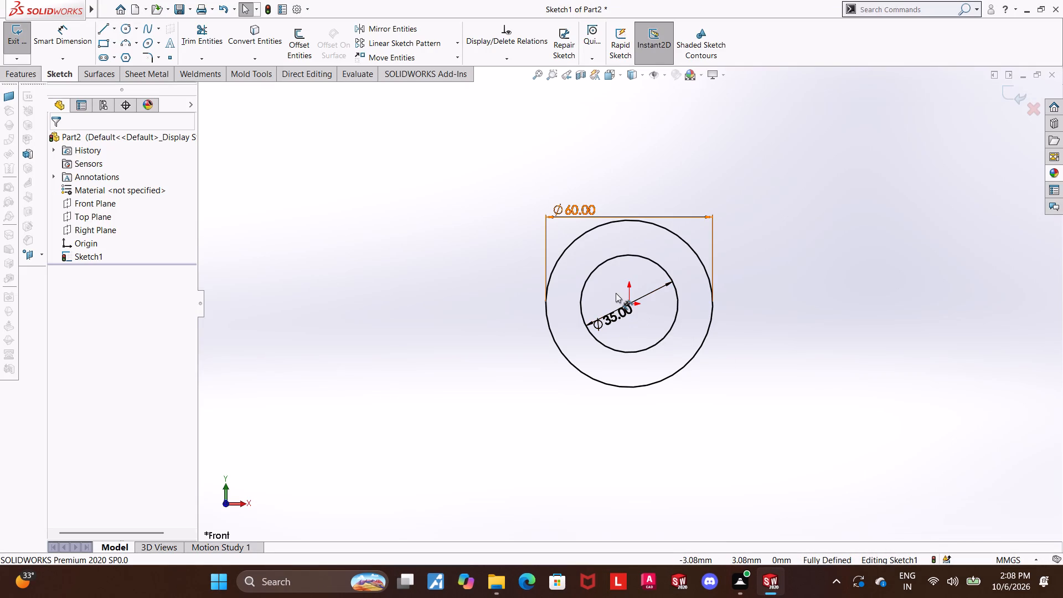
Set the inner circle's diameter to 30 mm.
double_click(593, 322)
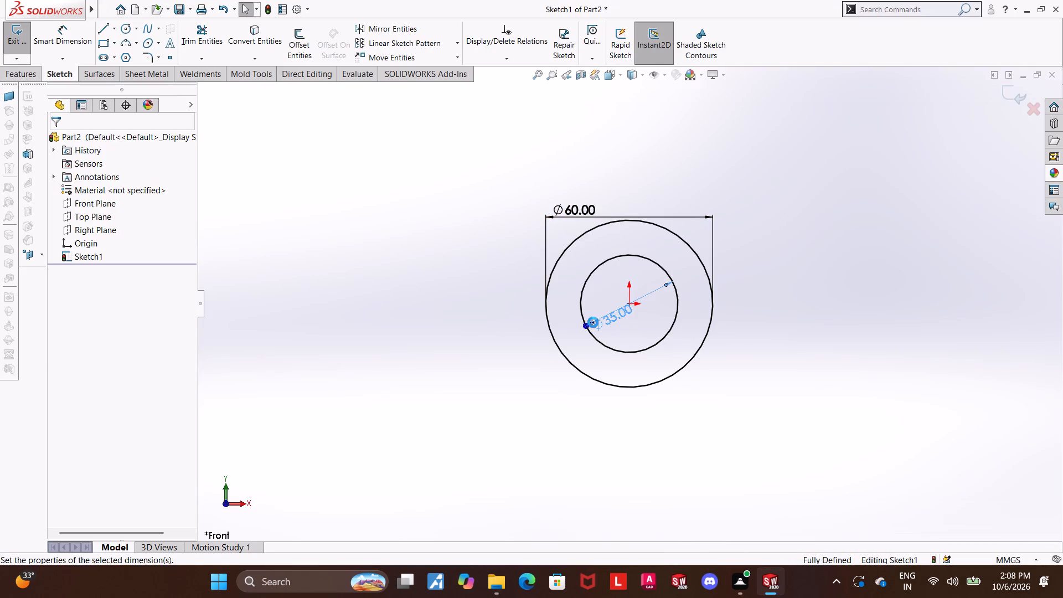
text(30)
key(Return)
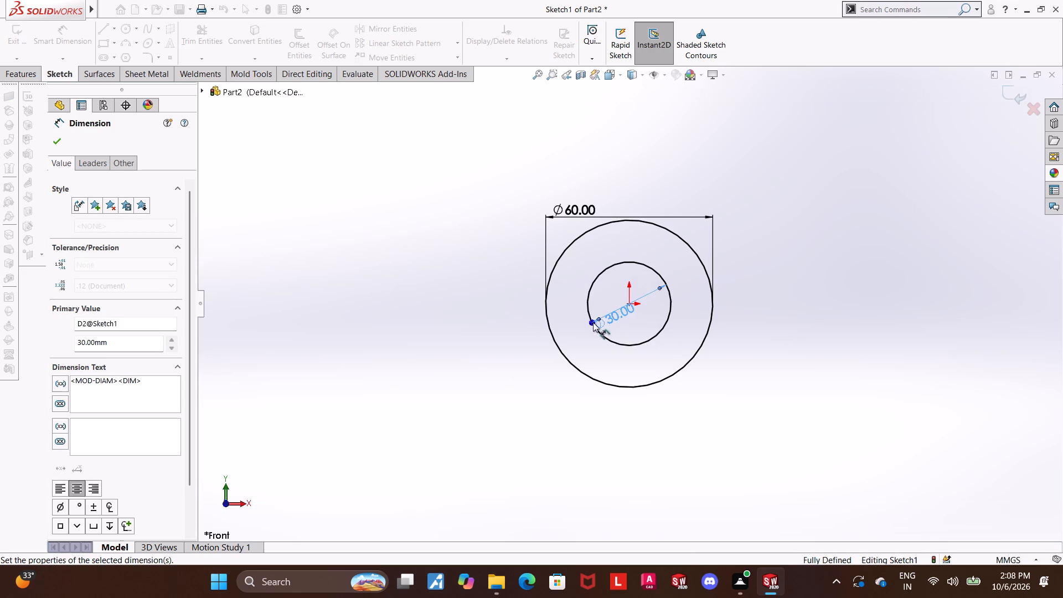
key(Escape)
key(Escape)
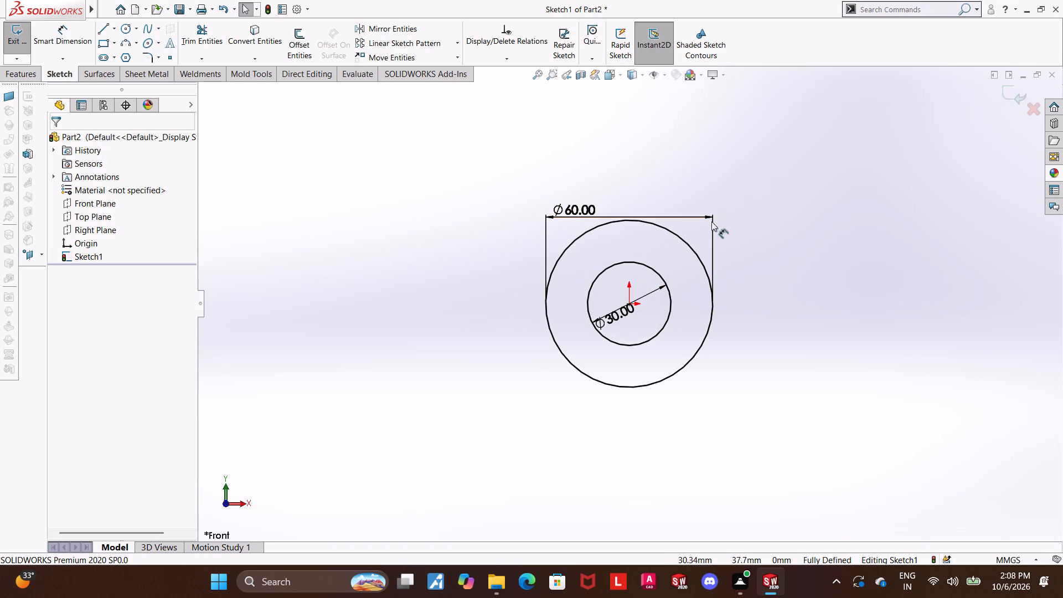
Set the inner circle's diameter to 35 mm.
scroll(693, 296, down, 1)
double_click(612, 312)
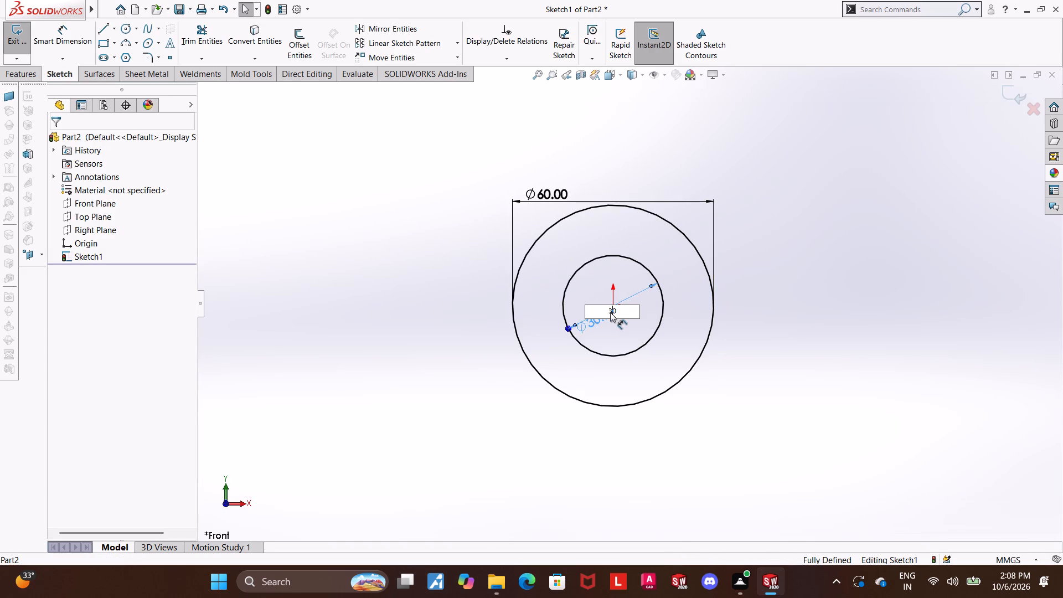
drag(625, 313, 581, 318)
text(35)
key(Return)
key(Escape)
key(Escape)
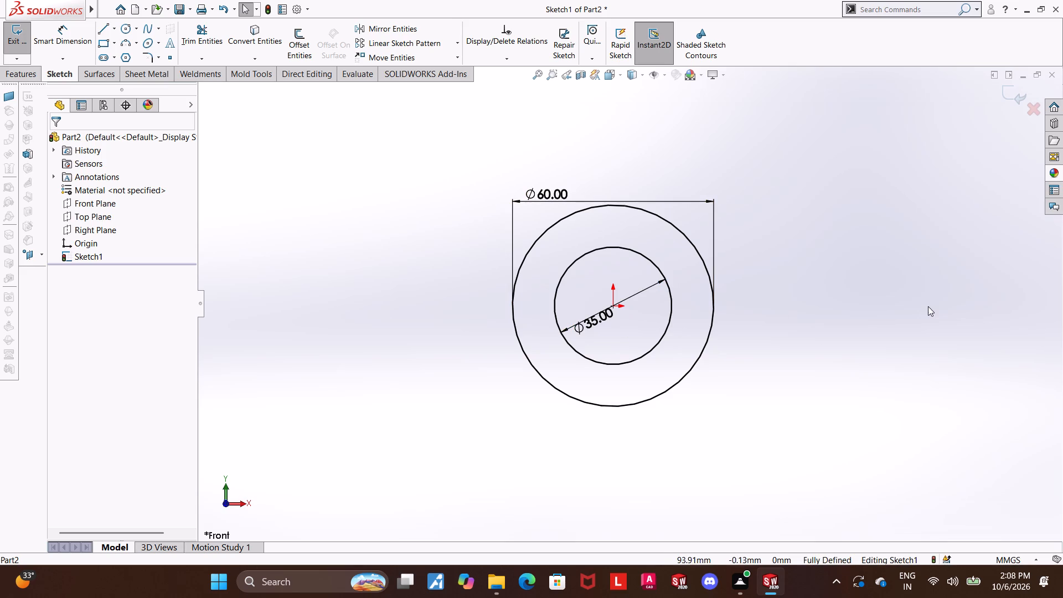
Leave the two-circle sketch and set up a Mid Plane Boss-Extrude of it with a depth of 24*2 mm.
click(1013, 99)
middle_drag(613, 166, 660, 212)
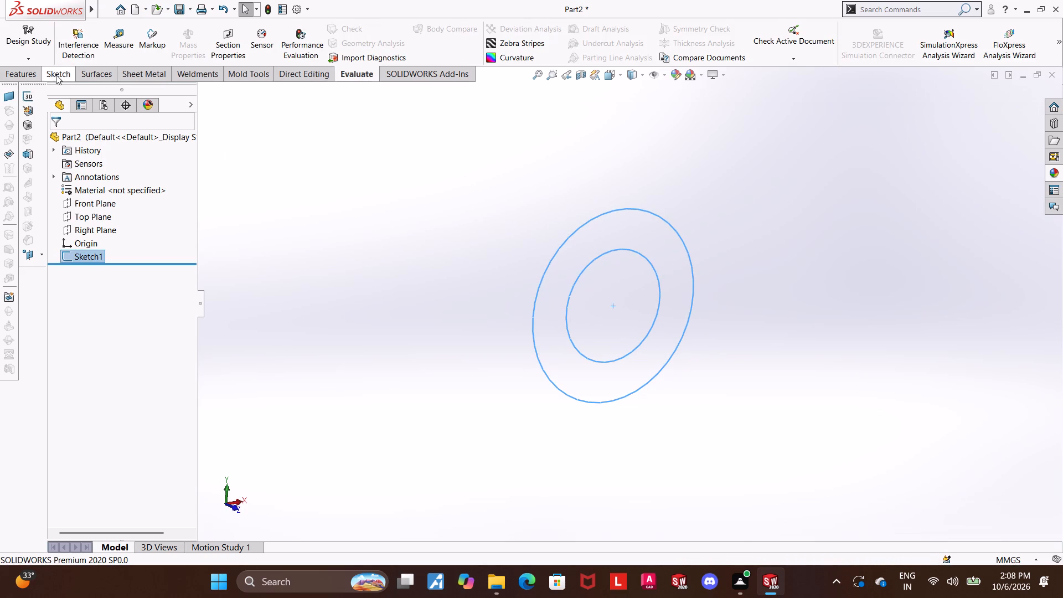
click(30, 70)
scroll(266, 204, up, 1)
middle_drag(262, 199, 251, 187)
click(12, 39)
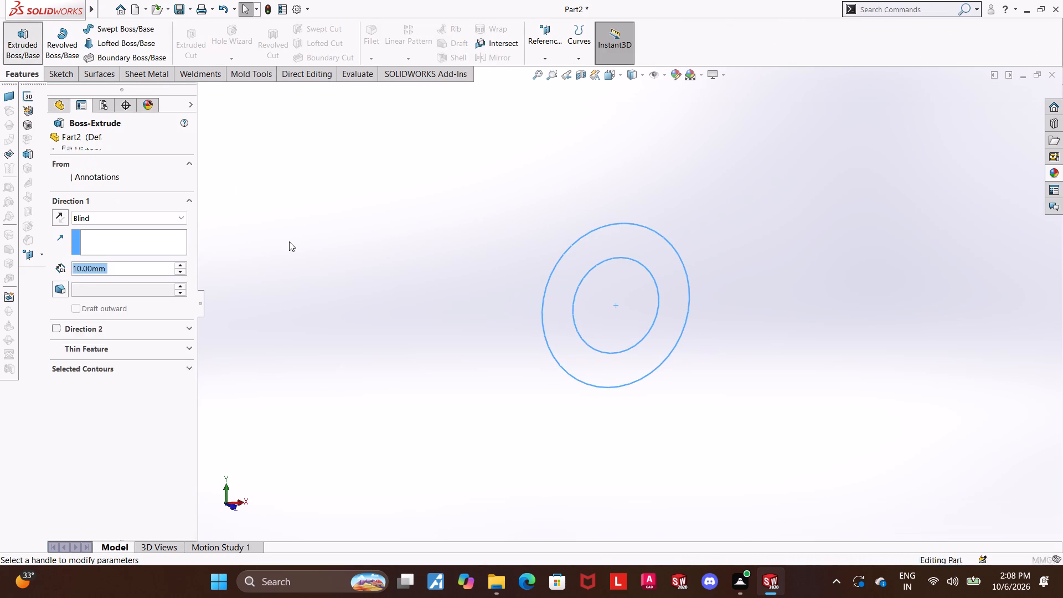
middle_click(288, 241)
click(89, 218)
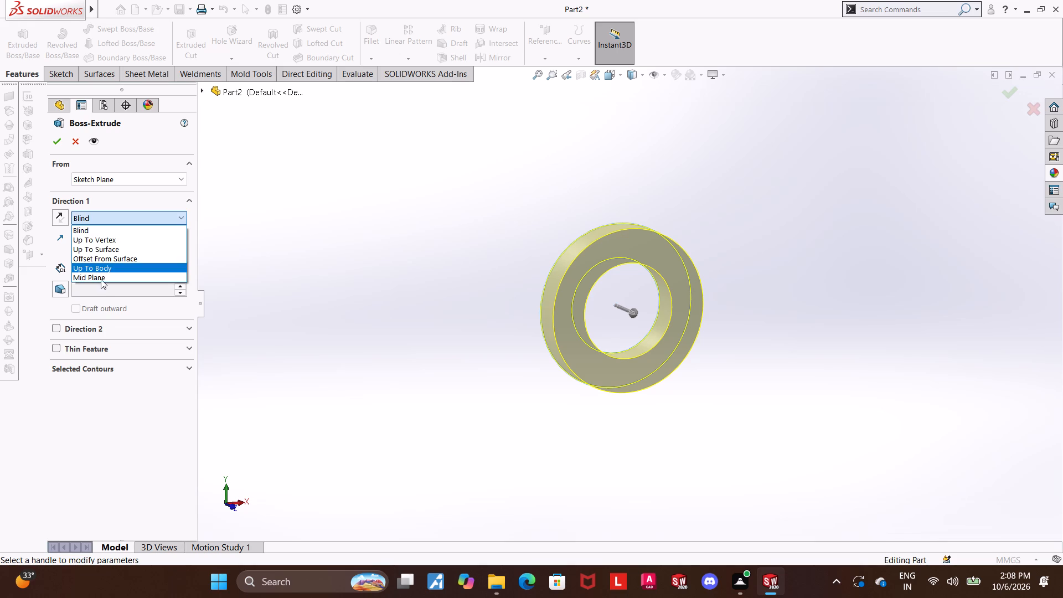
click(101, 279)
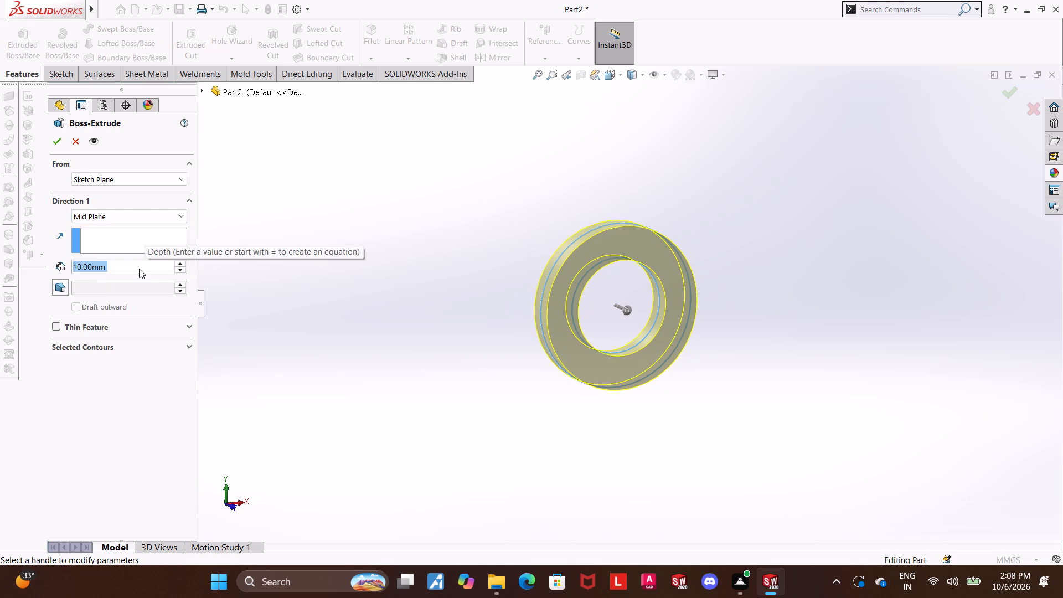
text(24)
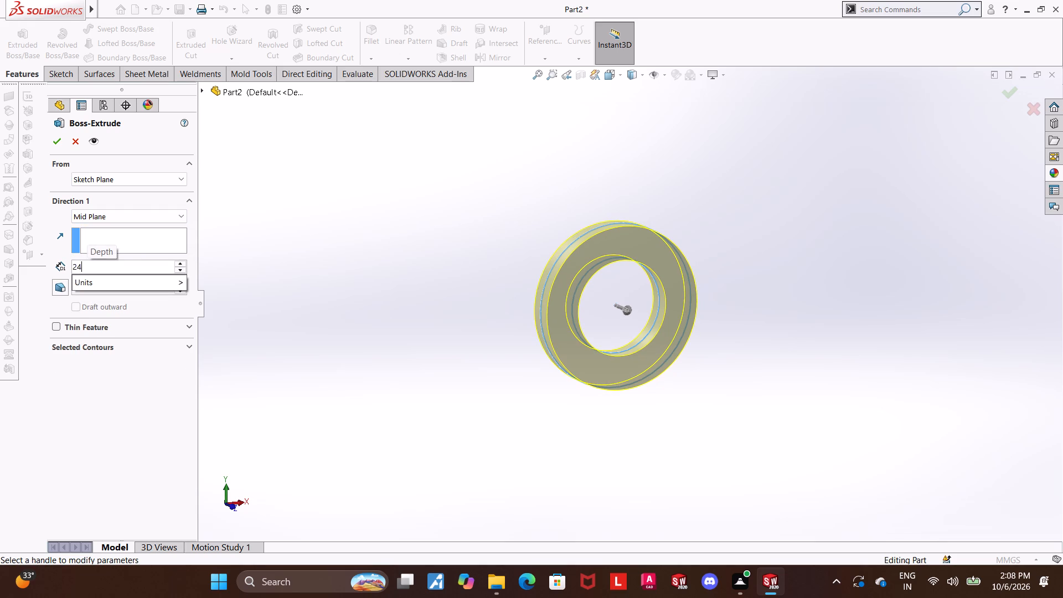
text(*2)
key(Return)
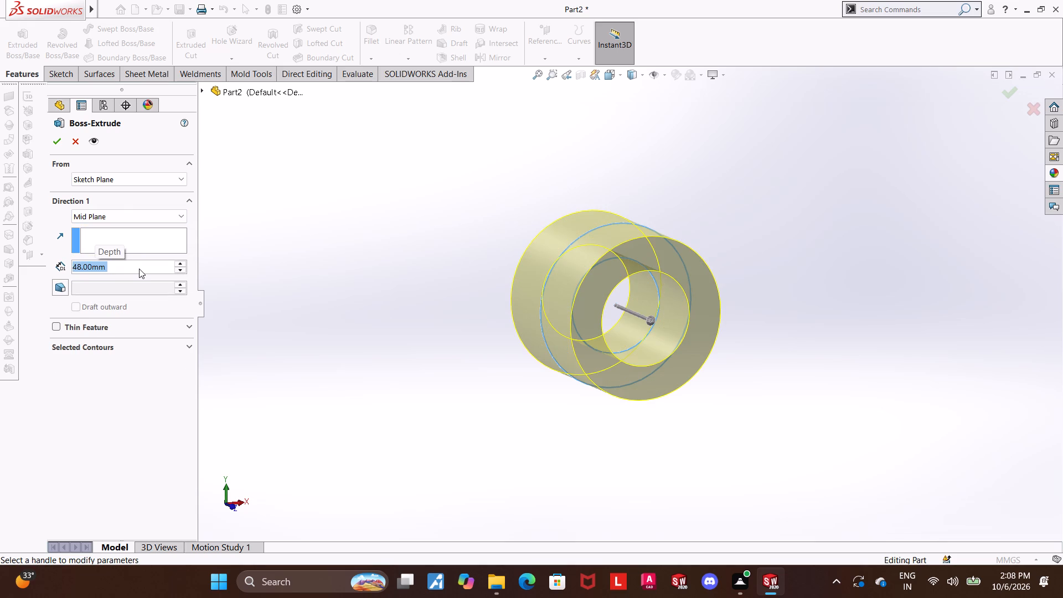
Add 18 mm to the Mid Plane depth, making it 66 mm, and complete the hollow cylindrical boss.
click(153, 264)
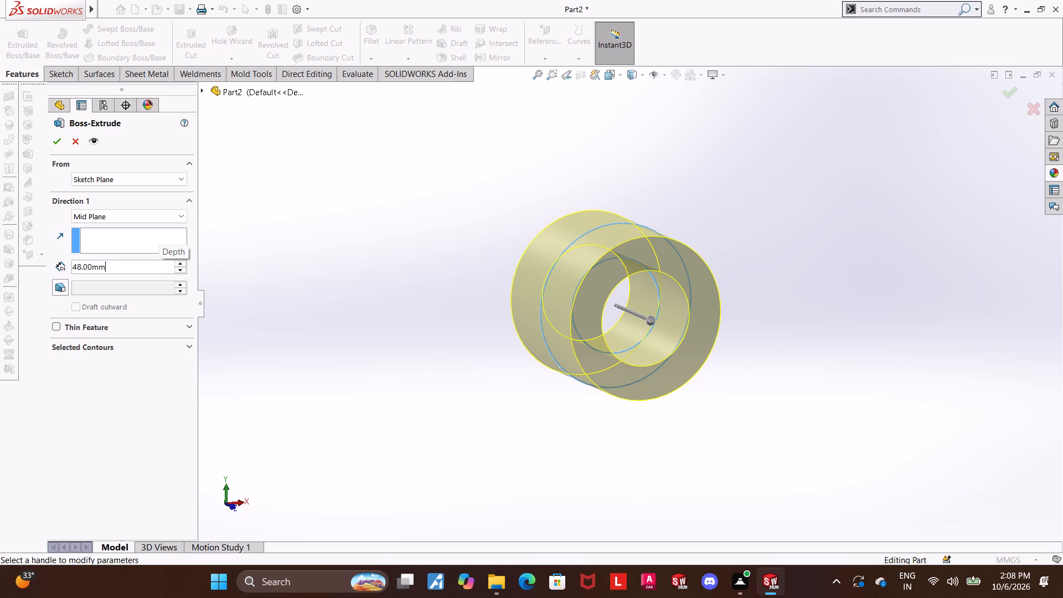
text(+1)
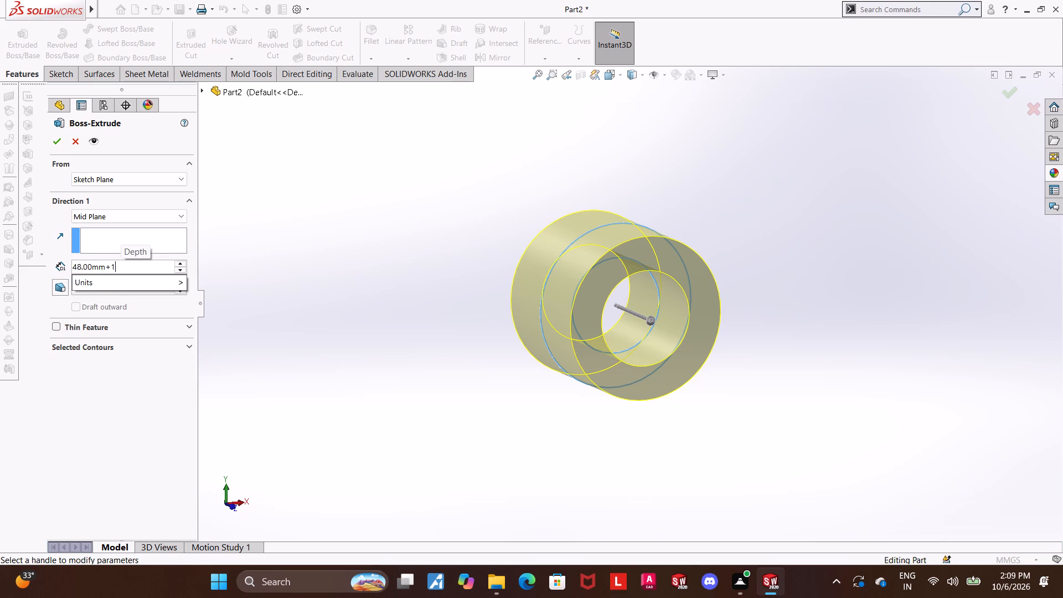
key(8)
key(Return)
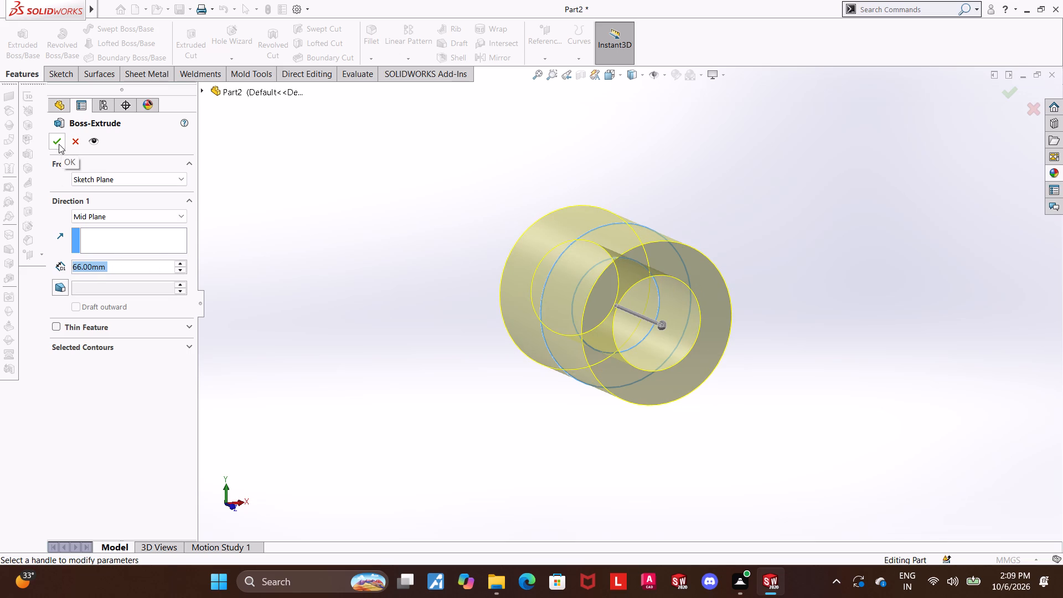
click(59, 144)
click(402, 305)
middle_drag(400, 331, 411, 327)
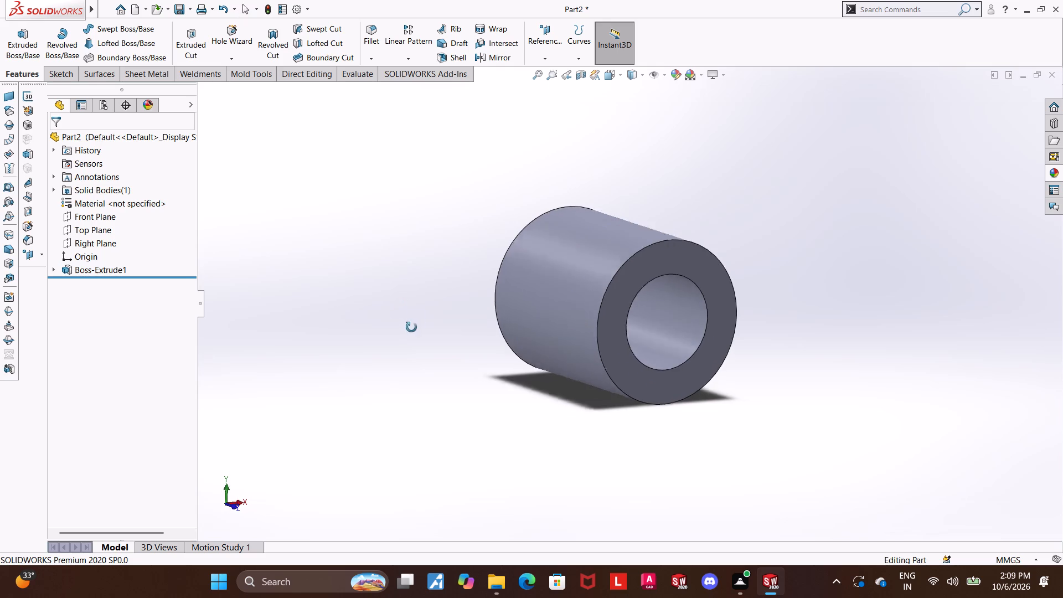
middle_drag(411, 327, 419, 317)
Reopen the cylindrical boss's extrude definition to check its settings, and close it.
click(55, 266)
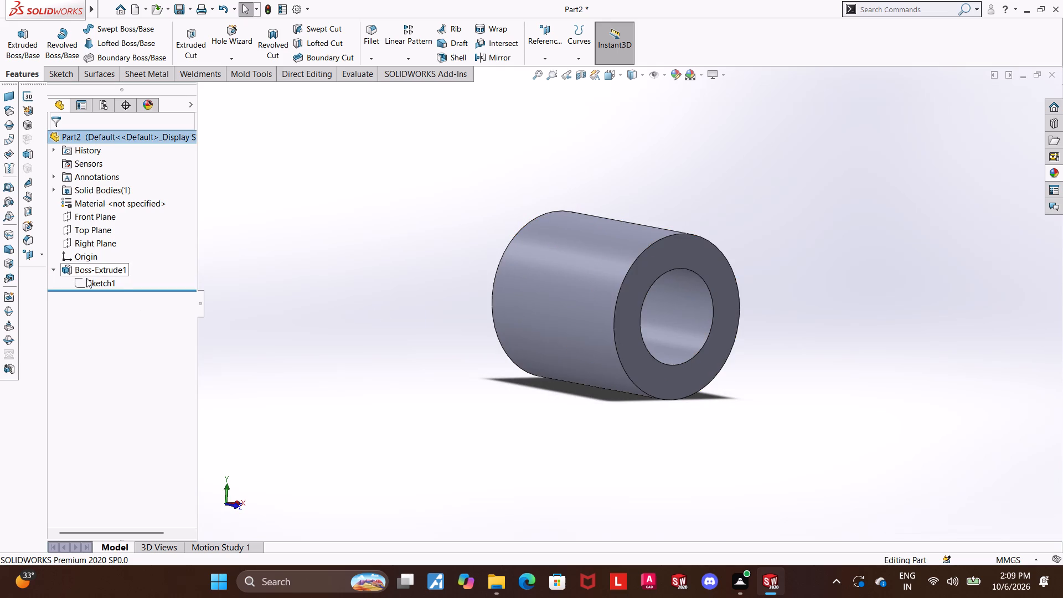
click(86, 270)
click(94, 240)
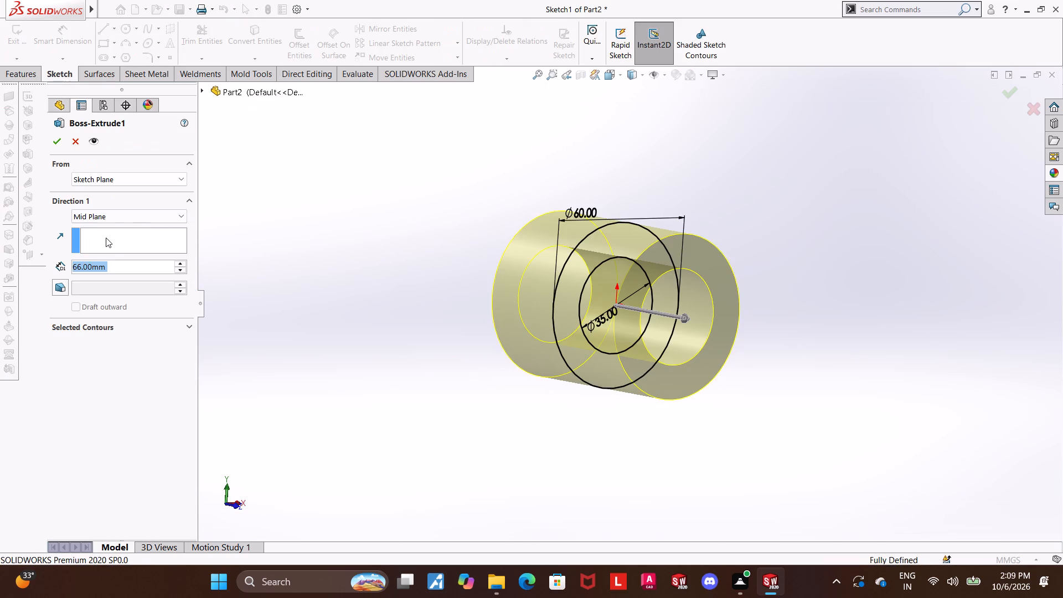
click(57, 145)
click(498, 392)
middle_click(507, 399)
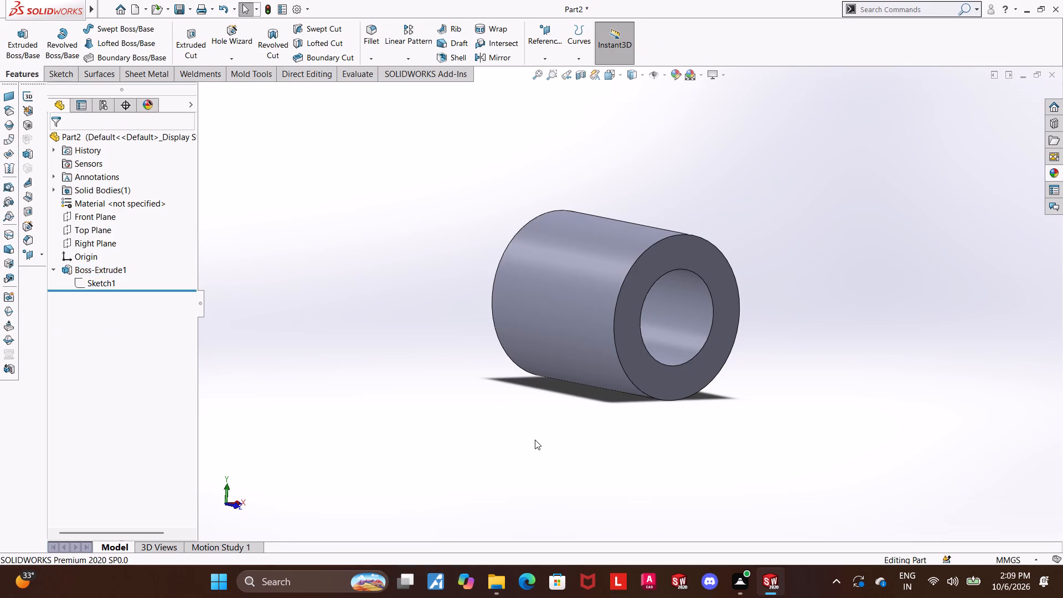
Start a sketch on the Front Plane and draw a corner rectangle about 46 by 37 mm from the boss's topmost point.
click(63, 216)
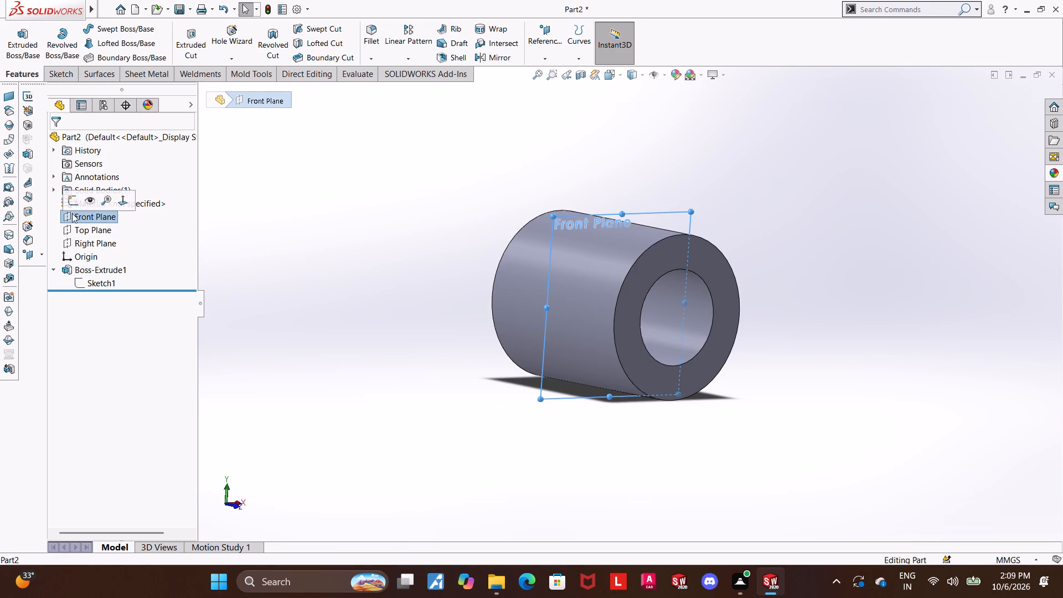
click(80, 198)
click(96, 302)
click(122, 286)
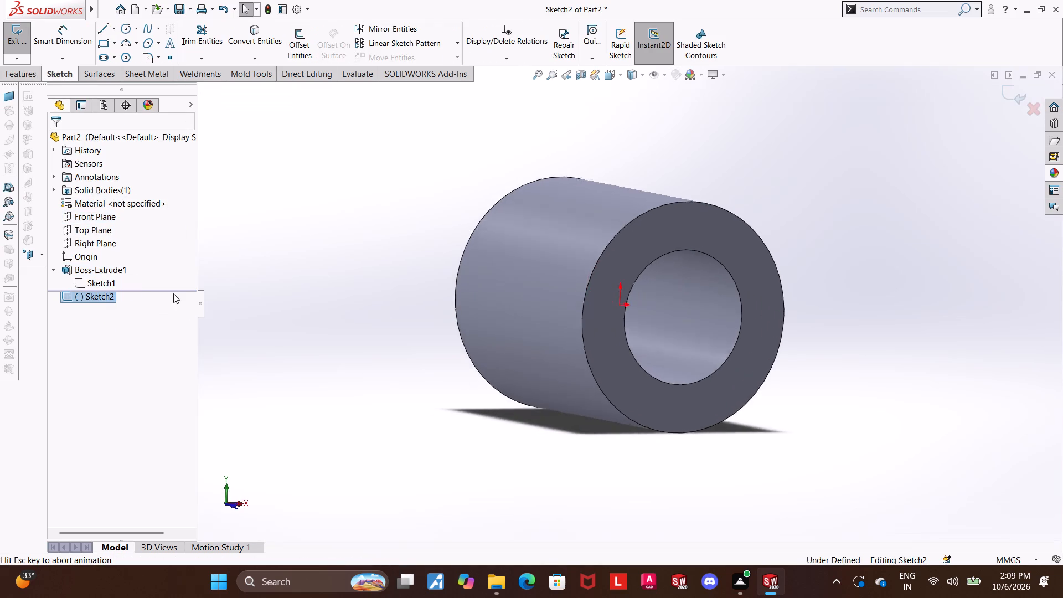
scroll(1062, 409, up, 16)
scroll(917, 365, down, 3)
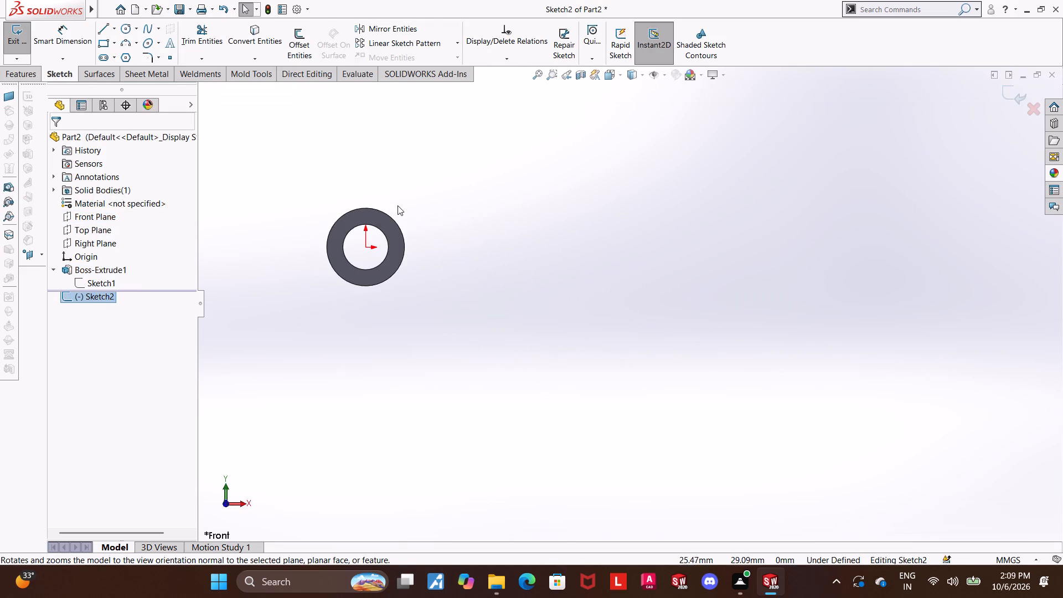
scroll(398, 205, down, 3)
click(109, 47)
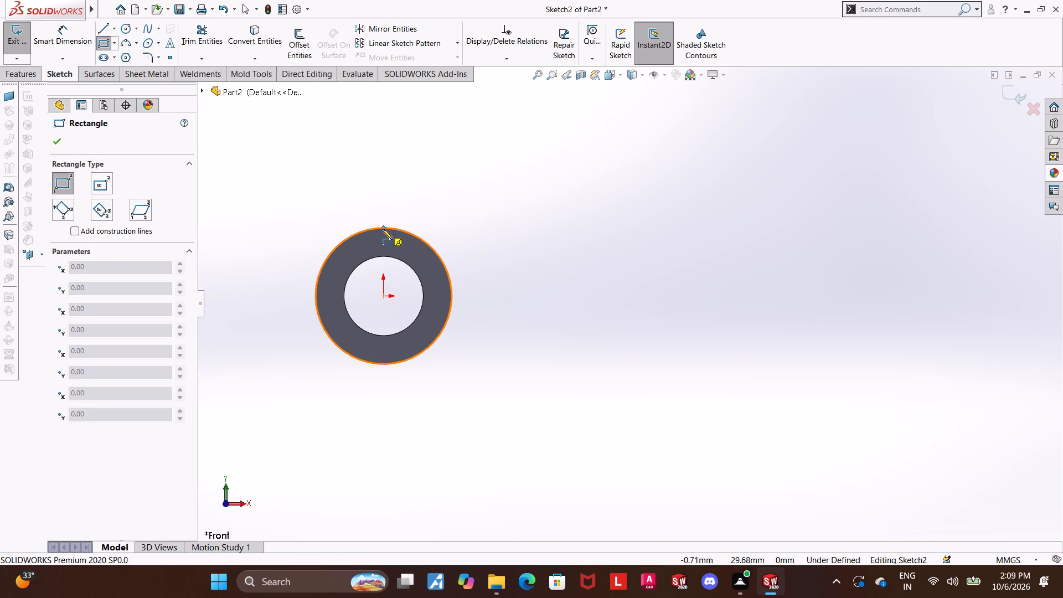
click(382, 229)
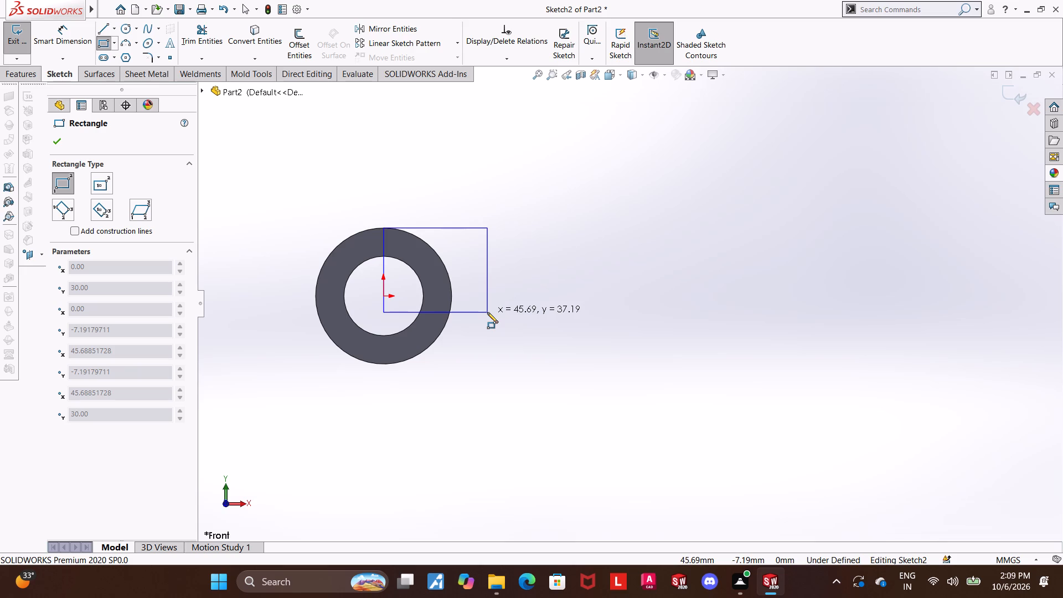
click(487, 312)
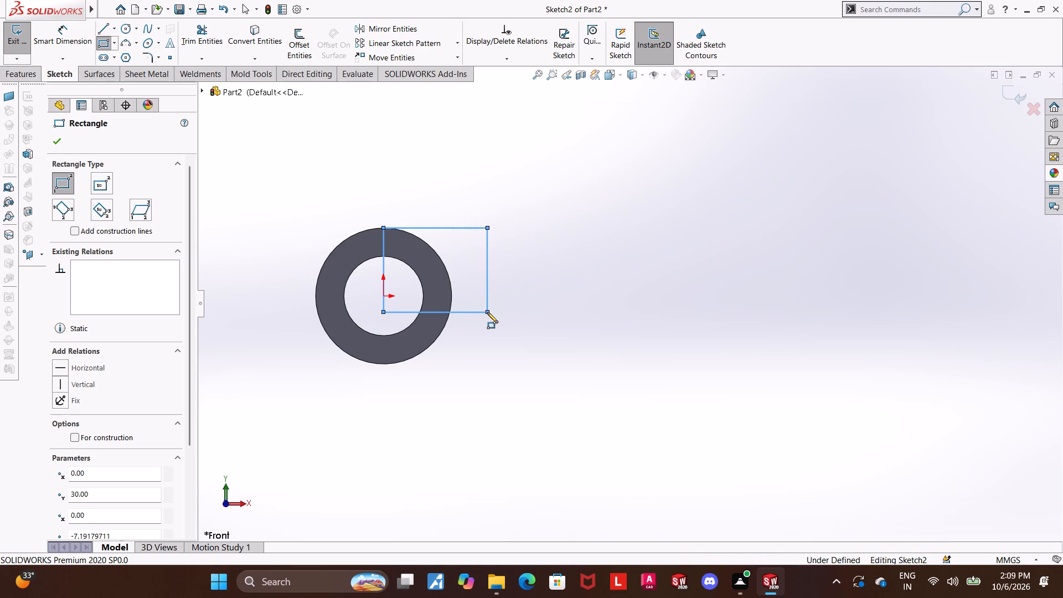
key(Escape)
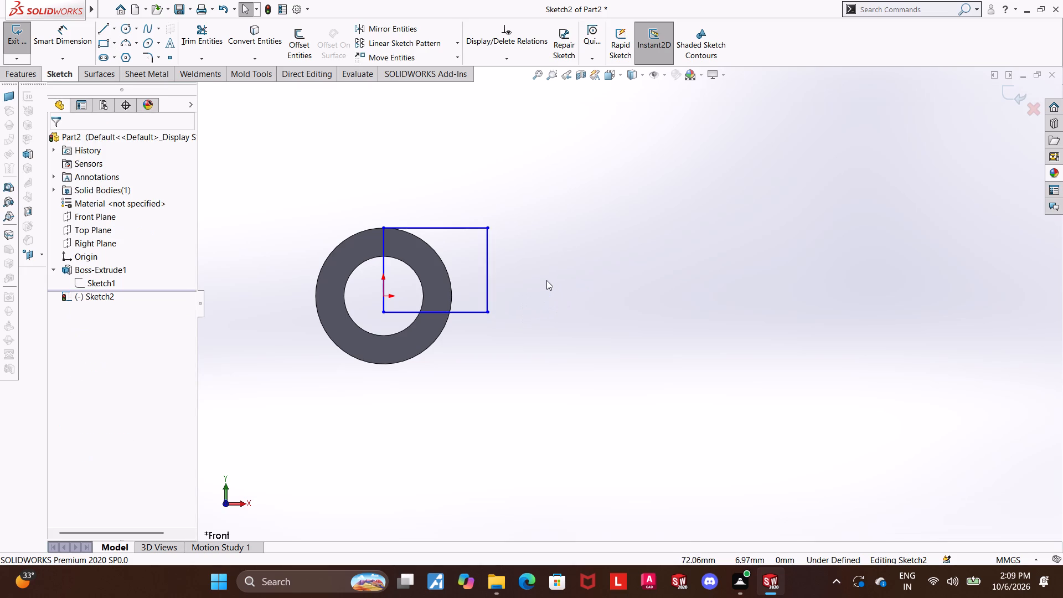
Draw a long narrow rectangle about 103 by 9.5 mm extending outward from the first rectangle's upper outer corner.
middle_drag(546, 284, 555, 304)
click(606, 77)
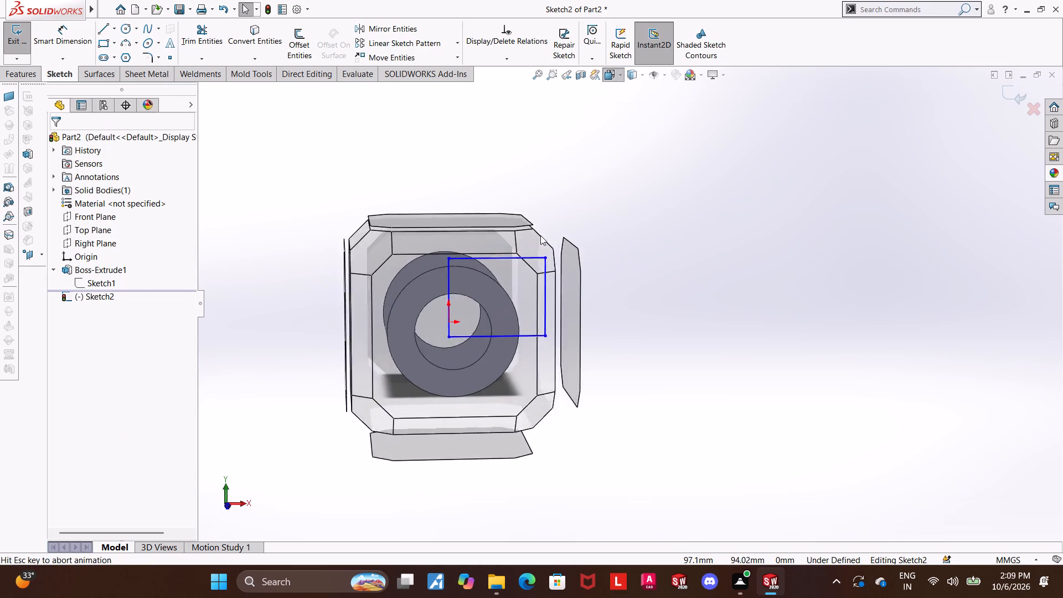
click(535, 341)
scroll(707, 317, up, 6)
scroll(714, 311, down, 1)
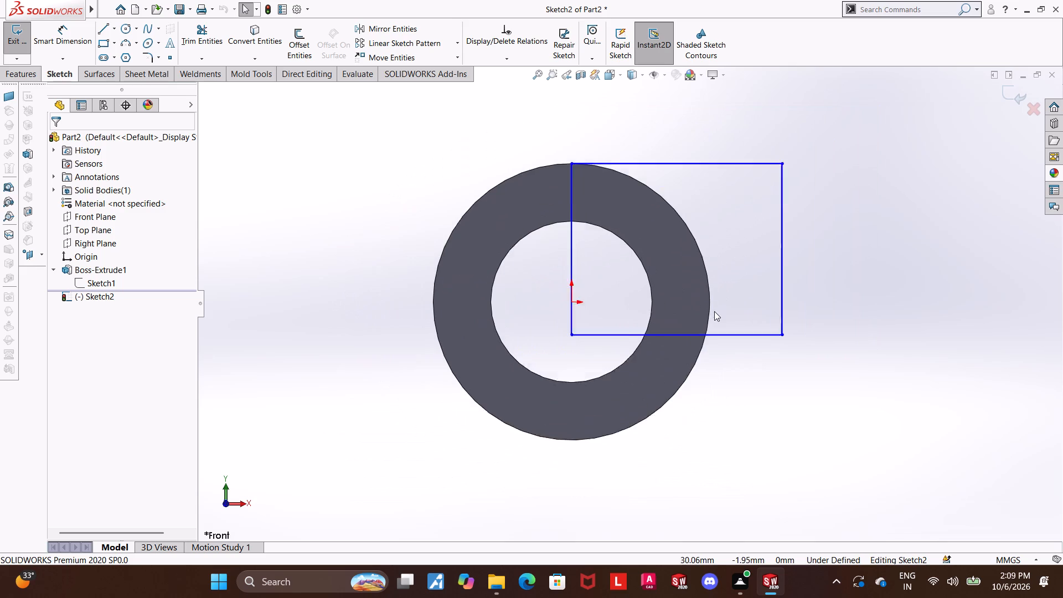
scroll(714, 311, down, 1)
scroll(958, 327, up, 4)
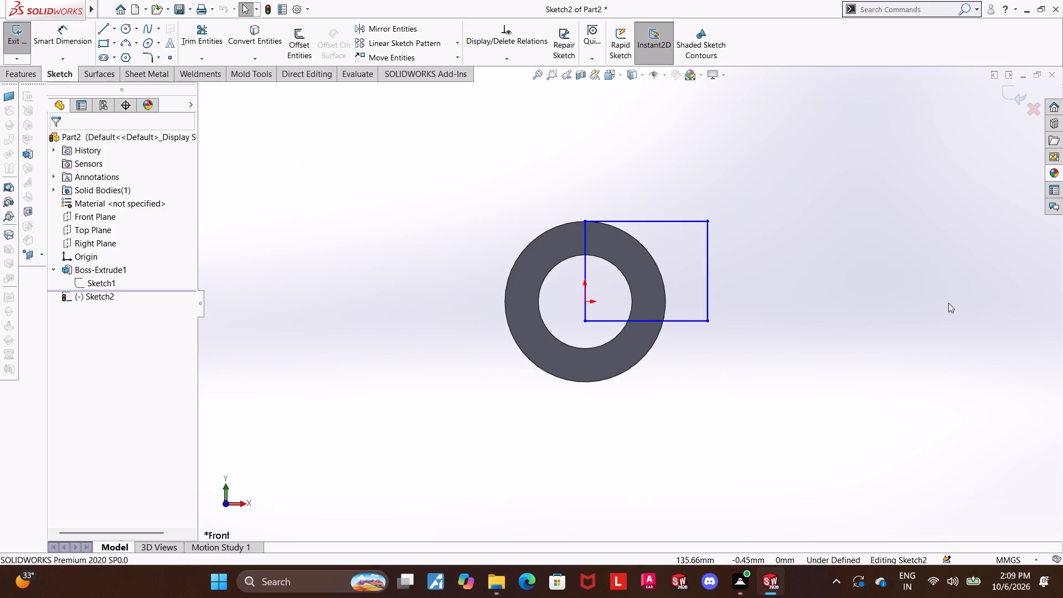
scroll(948, 303, down, 2)
scroll(940, 300, up, 1)
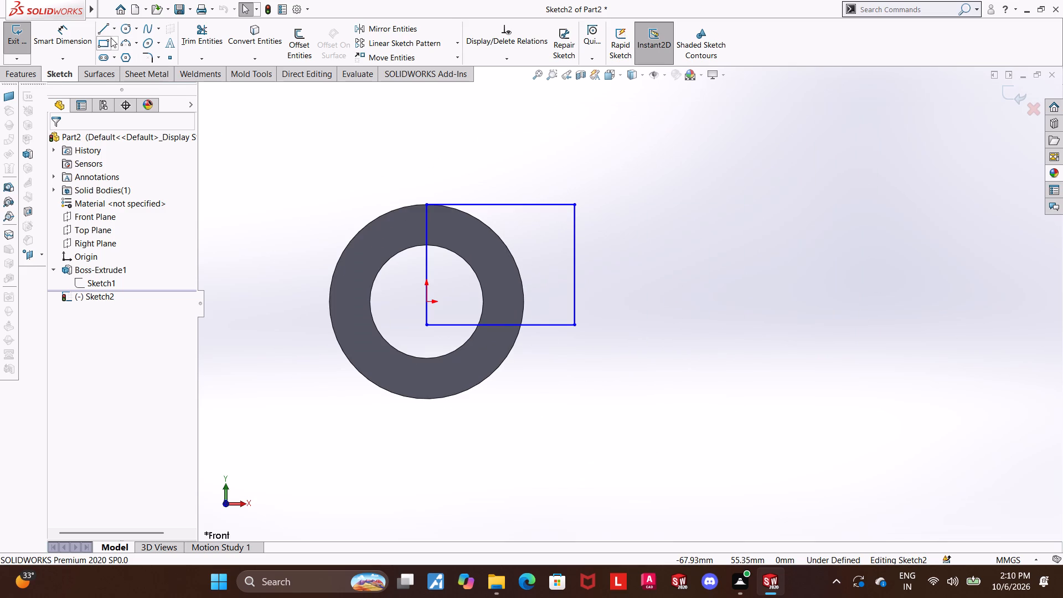
click(108, 38)
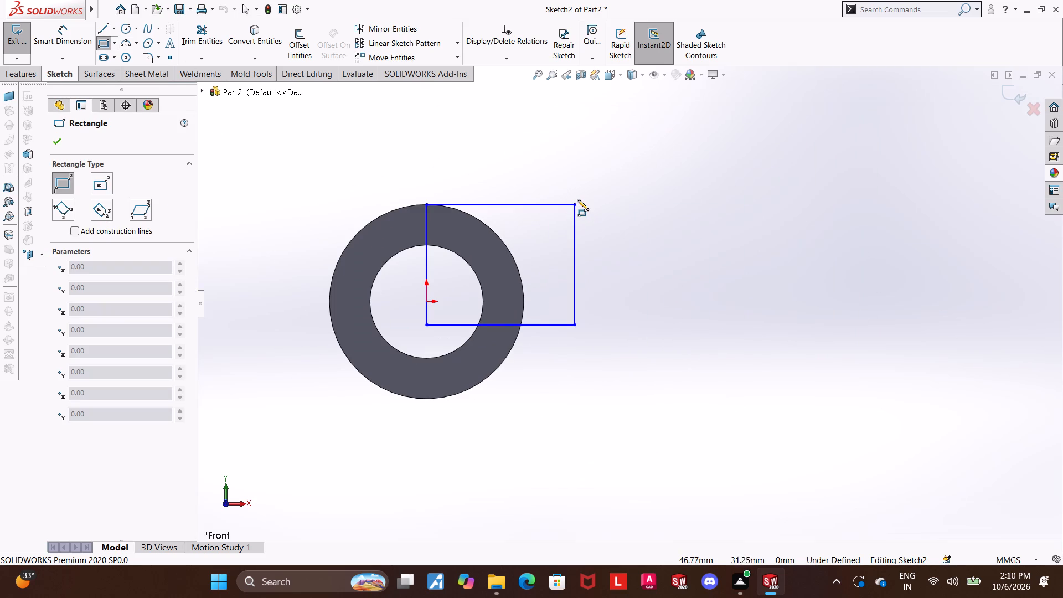
click(576, 203)
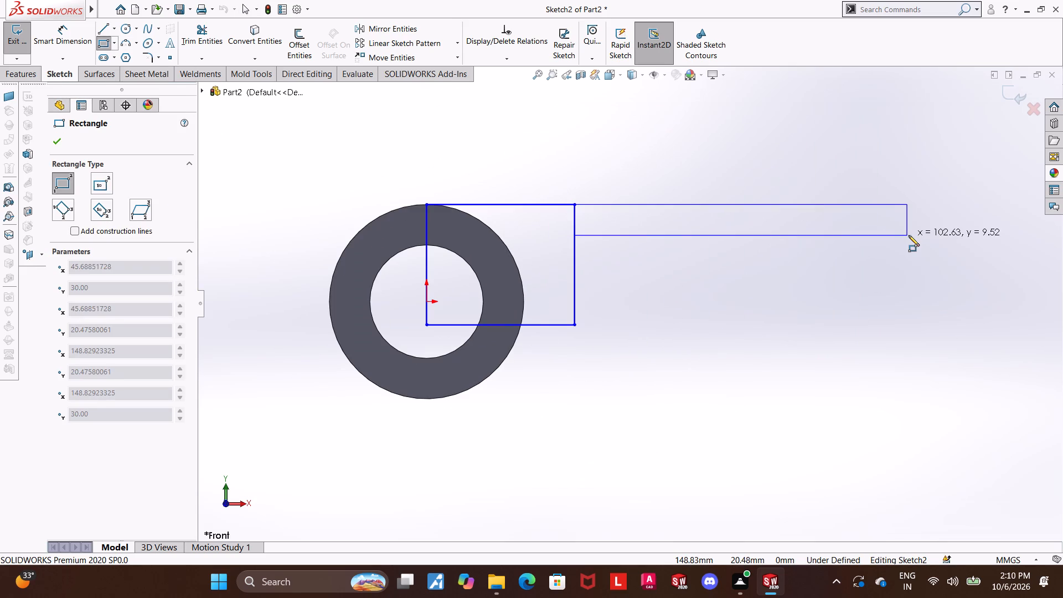
click(909, 235)
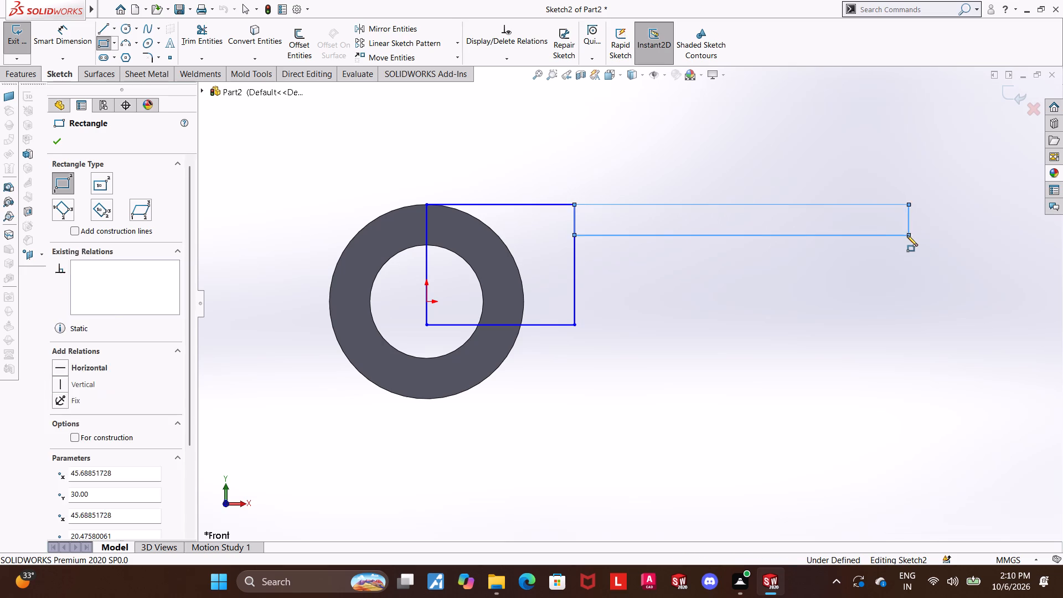
key(Escape)
key(Escape)
key(Escape)
key(Escape)
Draw a third rectangle across the narrow rectangle's far end, aligned with its end edge and extending above and below it.
scroll(869, 242, up, 2)
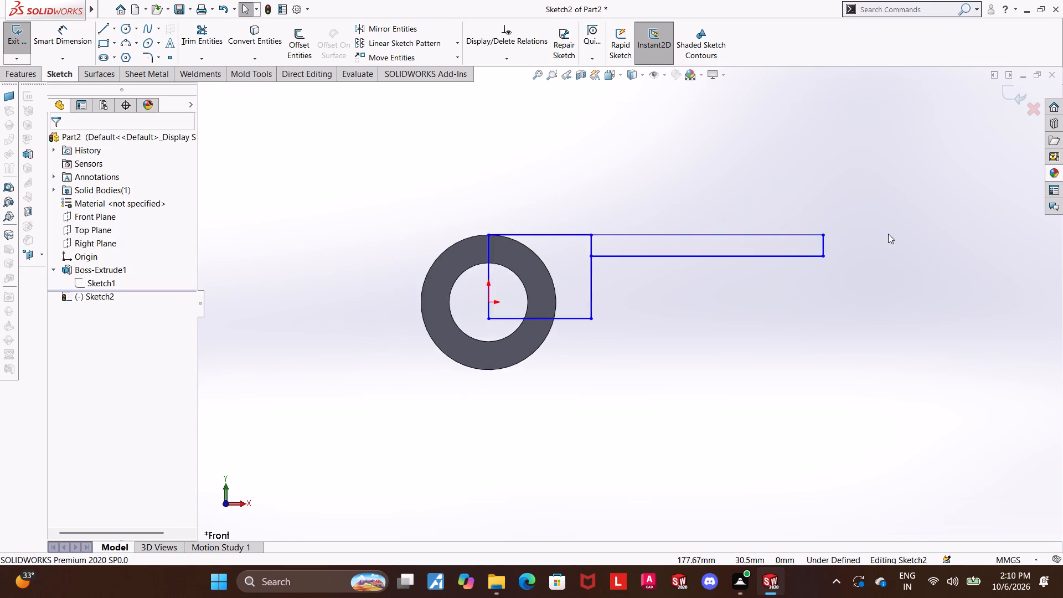
scroll(888, 234, down, 2)
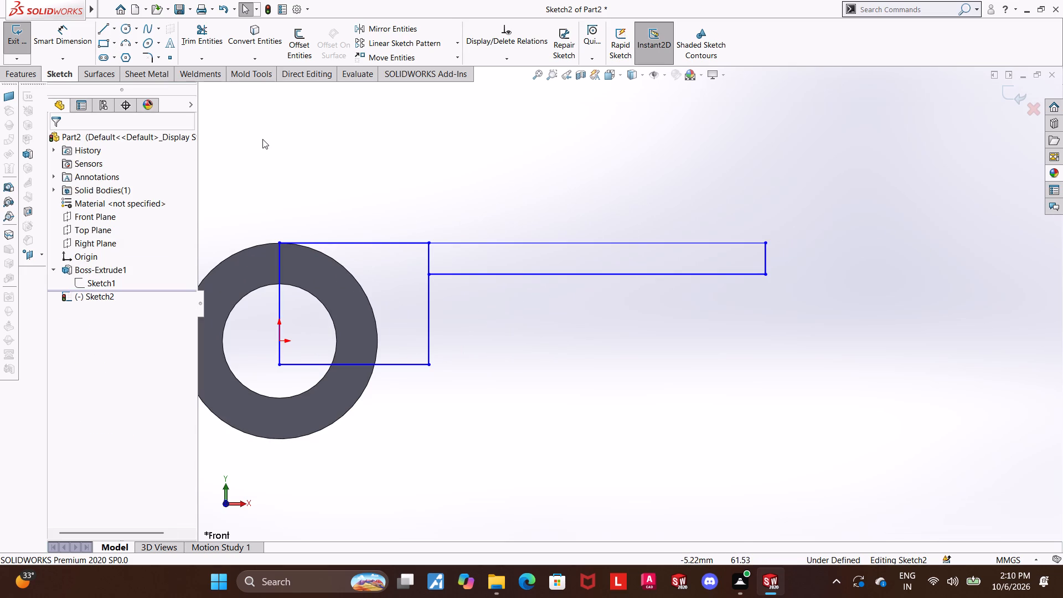
click(109, 46)
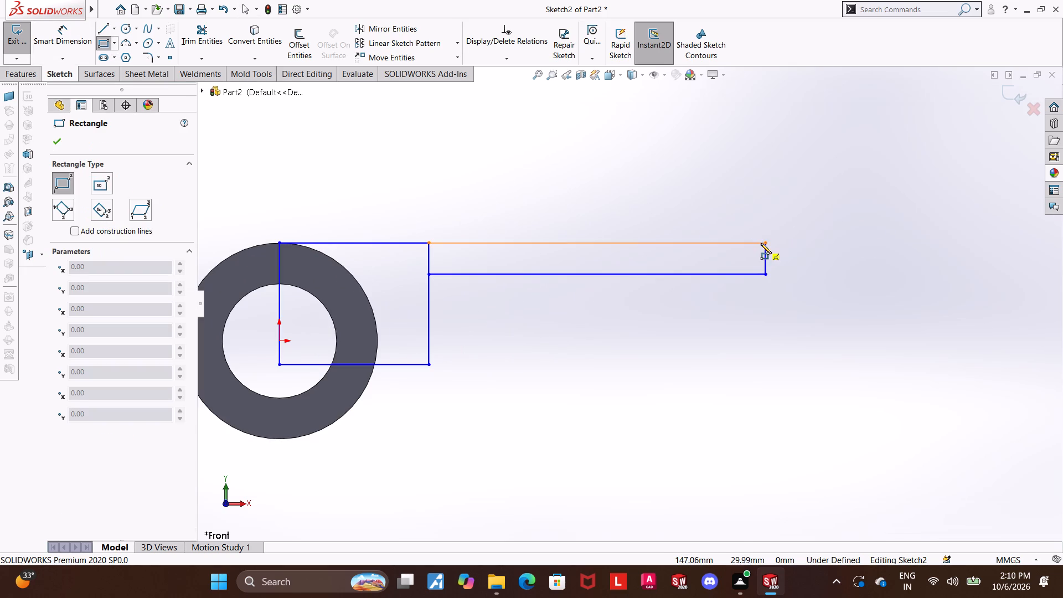
click(768, 203)
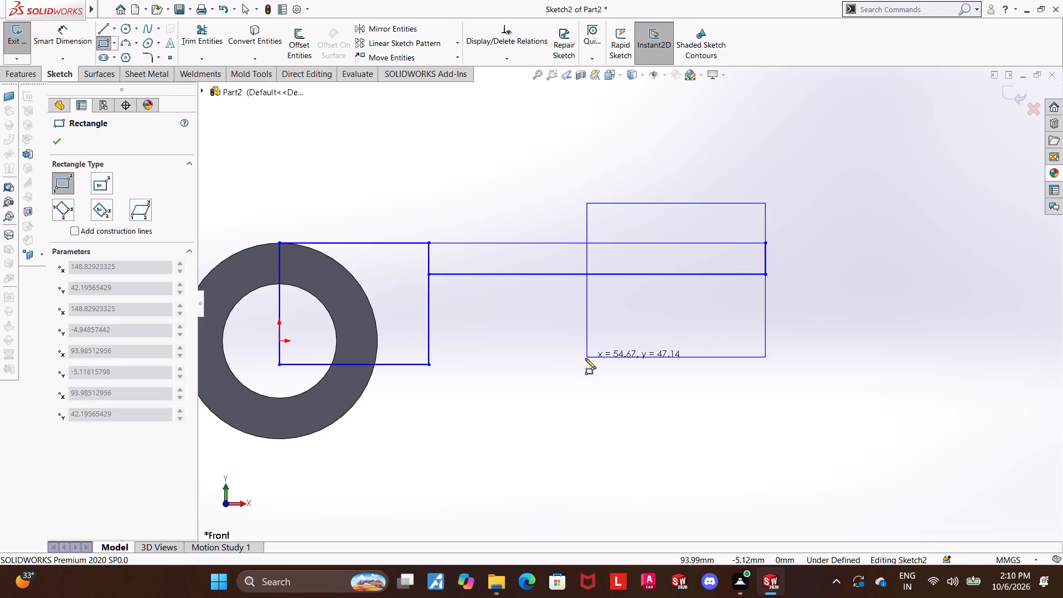
click(621, 341)
key(Escape)
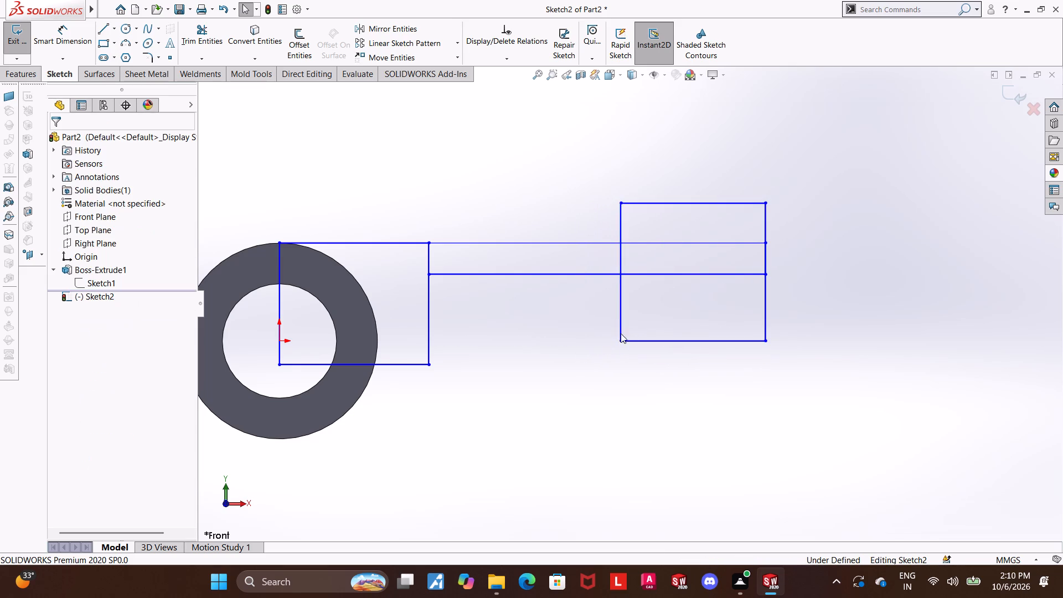
key(Escape)
key(Escape)
key(Escape)
Dimension the height of the long narrow arm rectangle to 12 mm.
click(64, 47)
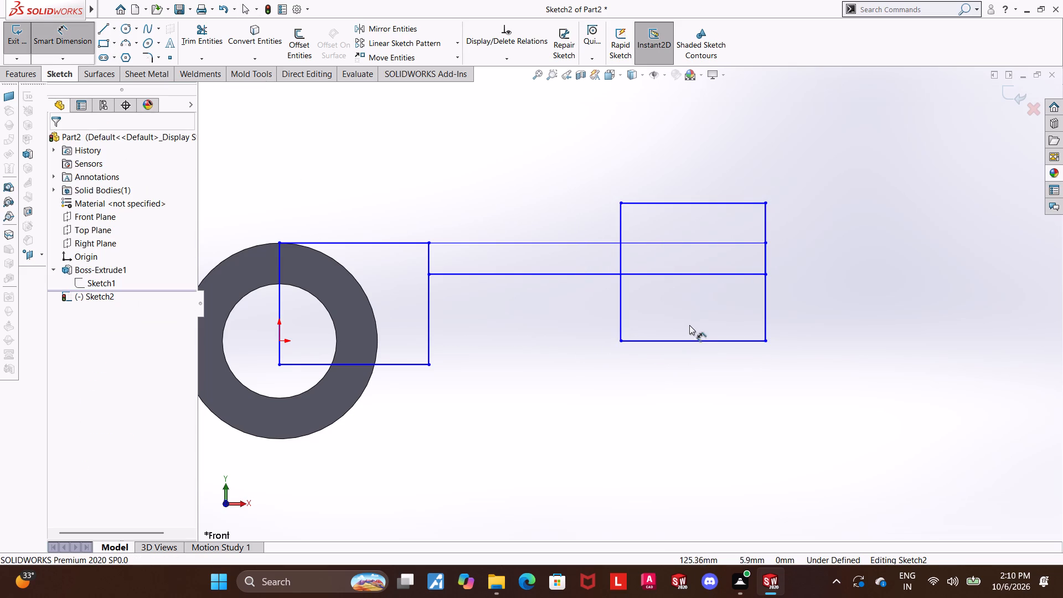
click(541, 244)
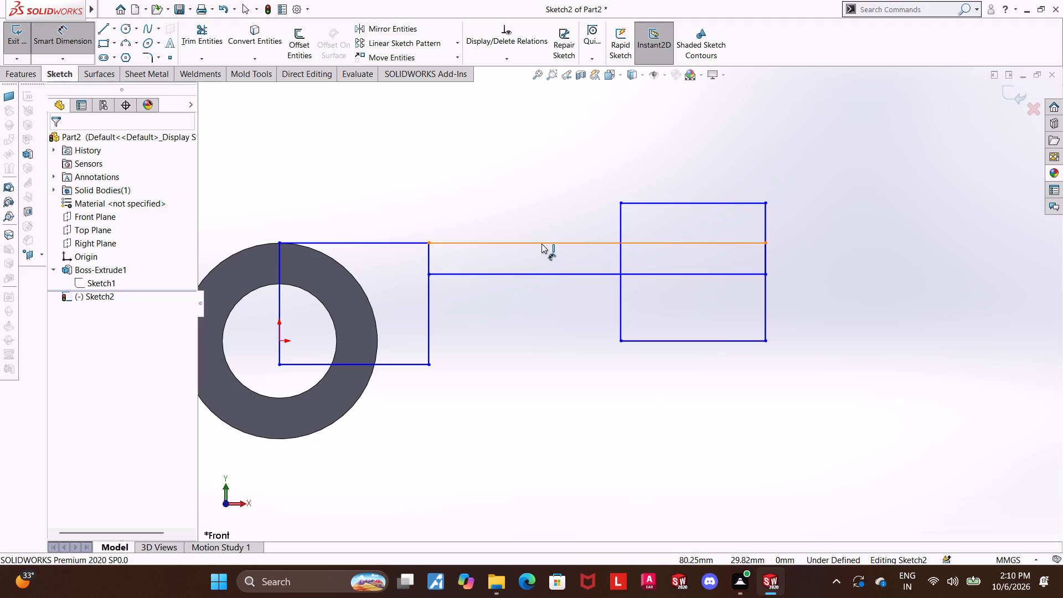
click(540, 274)
click(540, 260)
key(2)
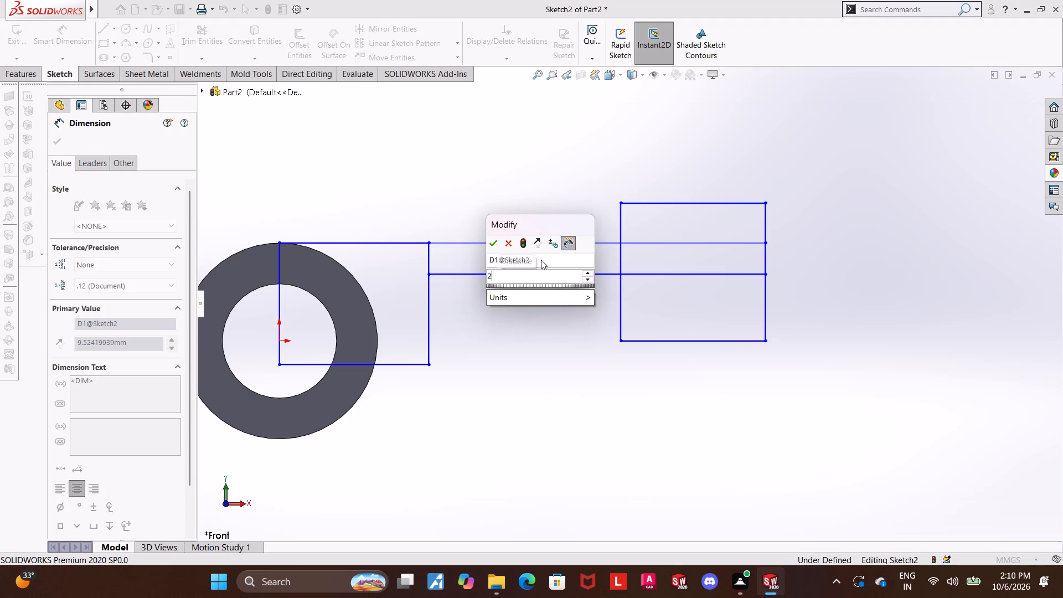
key(BackSpace)
text(12)
key(Return)
key(Escape)
key(Escape)
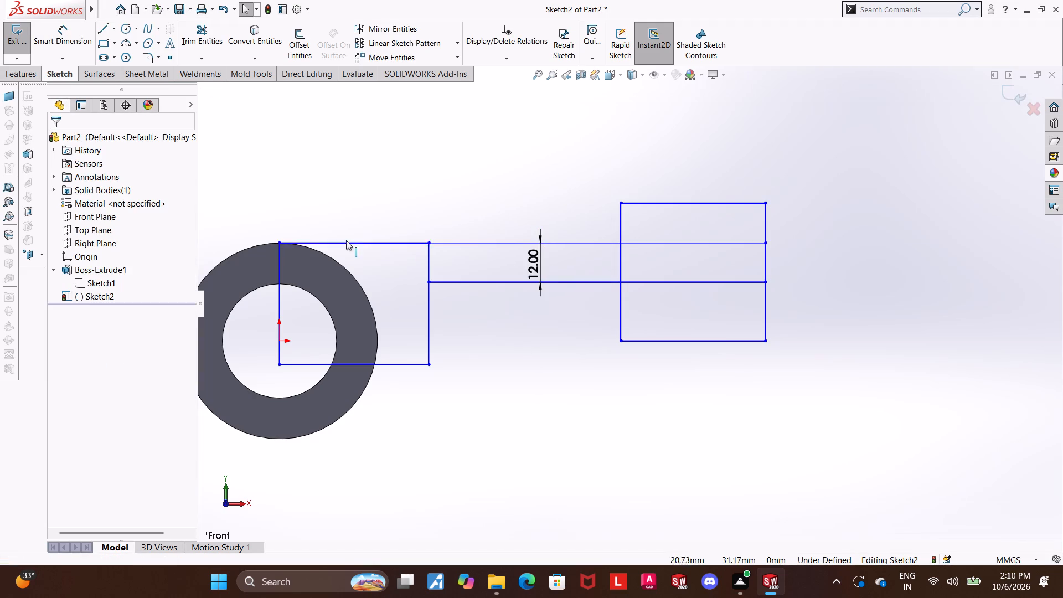
Make the first rectangle's top edge tangent to the boss's outer circular edge.
click(345, 242)
ctrl+click(269, 244)
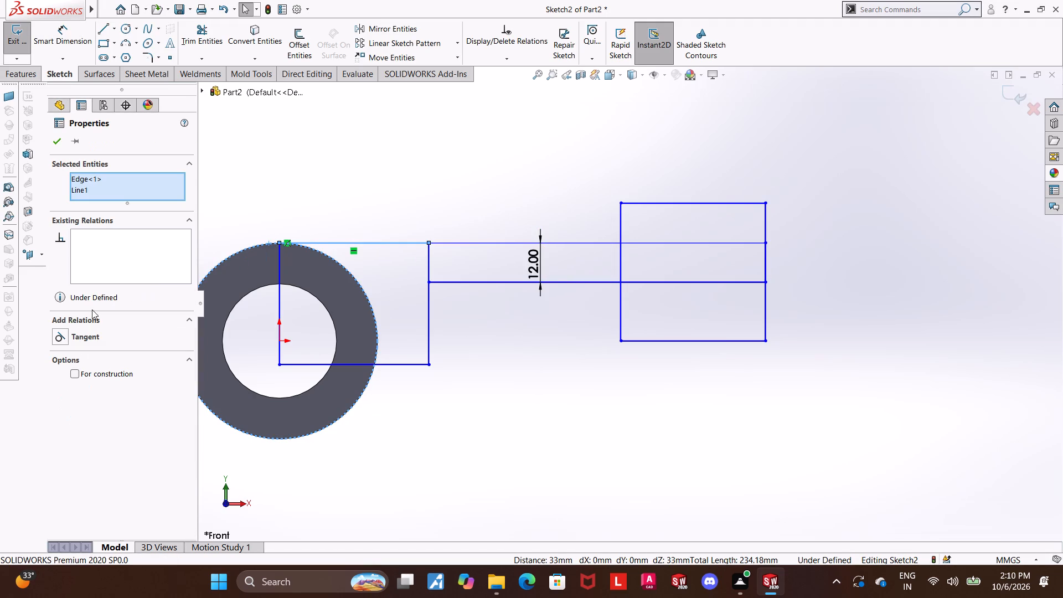
click(58, 334)
click(703, 429)
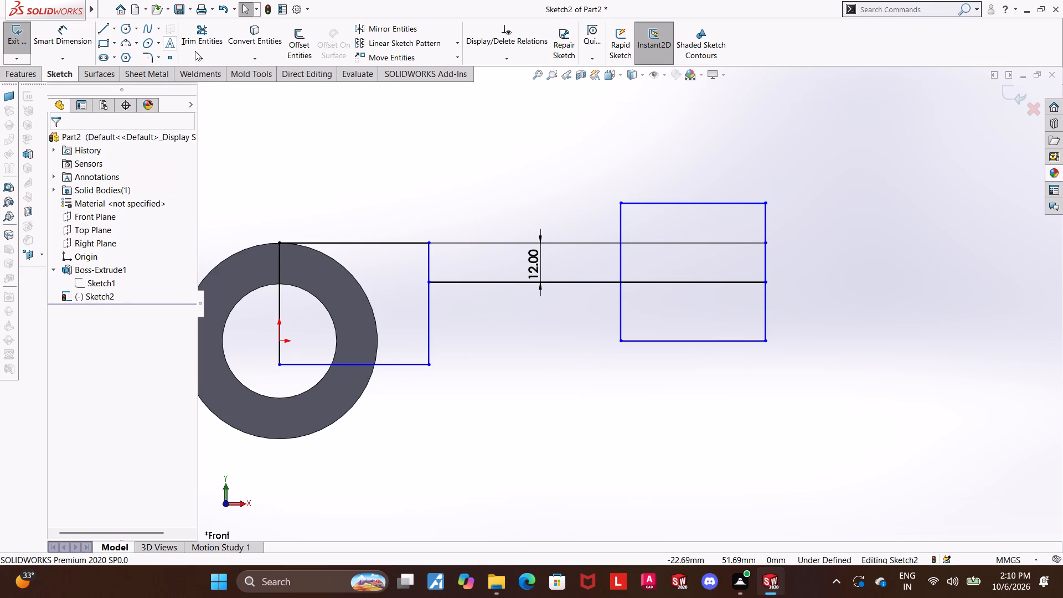
Convert the boss's outer circular edge into a sketch entity.
click(230, 40)
click(322, 253)
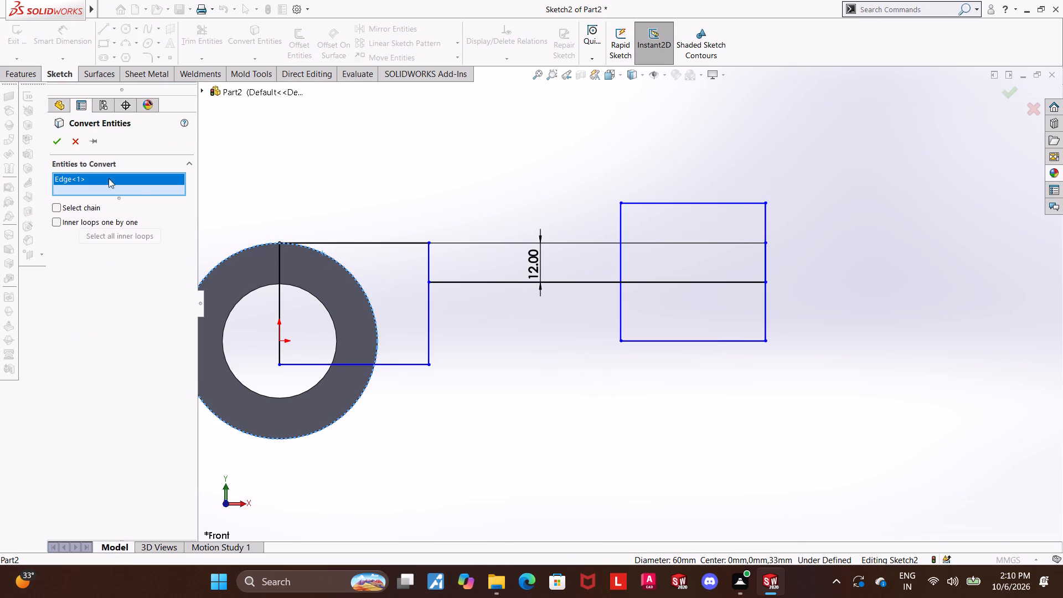
click(58, 141)
key(Escape)
key(Escape)
Trim the first rectangle's lines inside the boss and the surplus of the converted circle, keeping only the arc between the rectangle's edges.
click(216, 30)
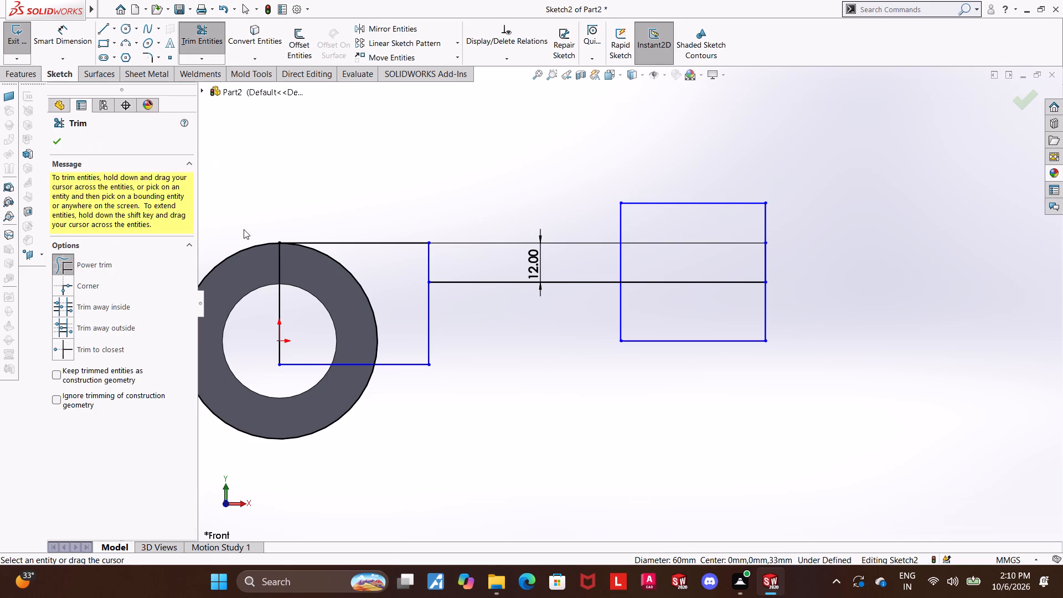
drag(293, 267, 269, 267)
click(245, 237)
drag(255, 267, 235, 228)
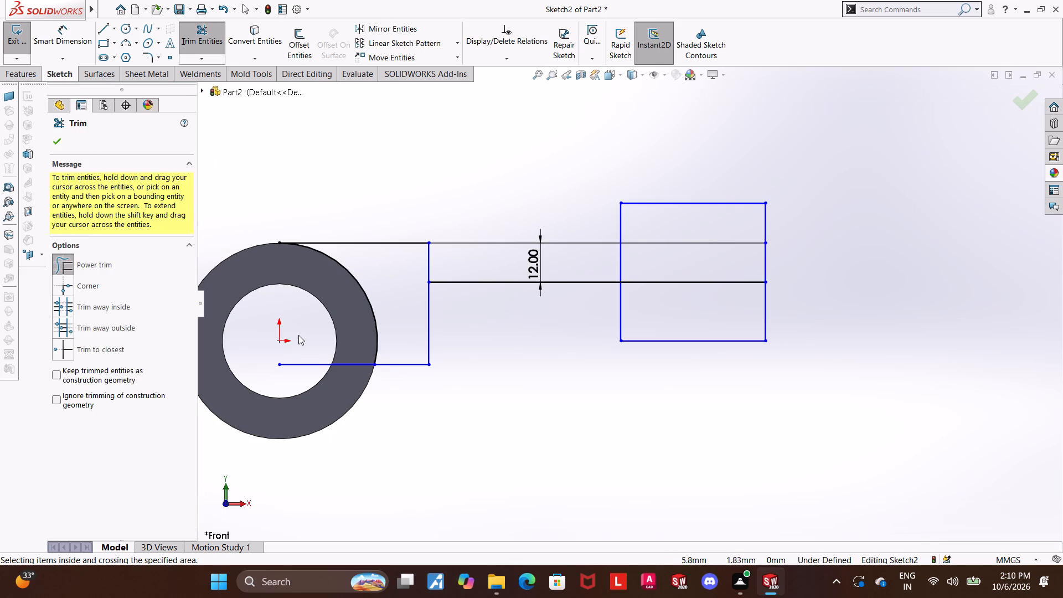
drag(333, 348, 334, 385)
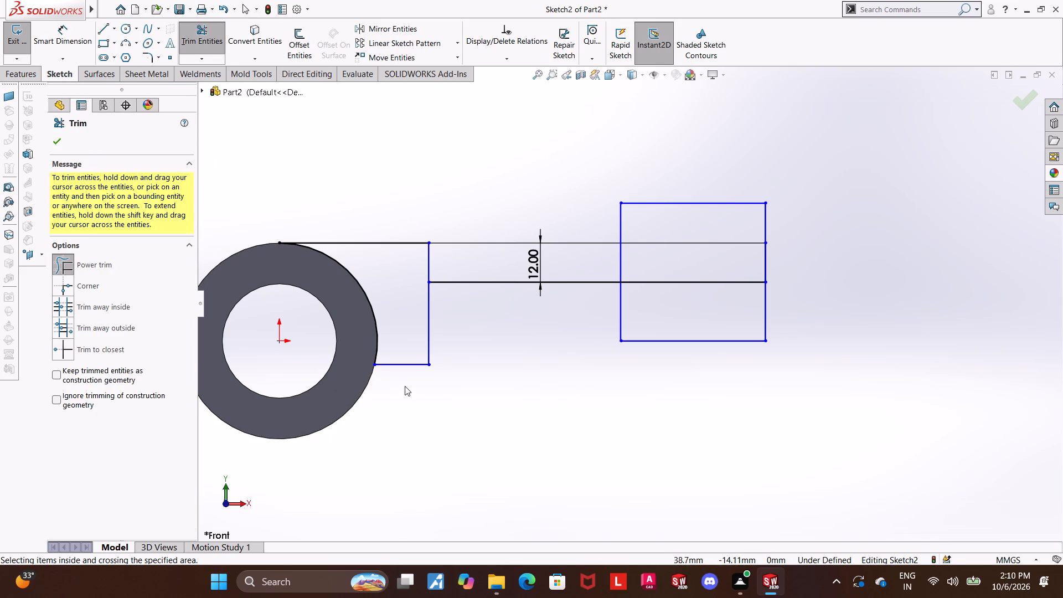
scroll(427, 386, down, 1)
key(Escape)
key(Escape)
scroll(453, 393, up, 2)
key(Escape)
key(Escape)
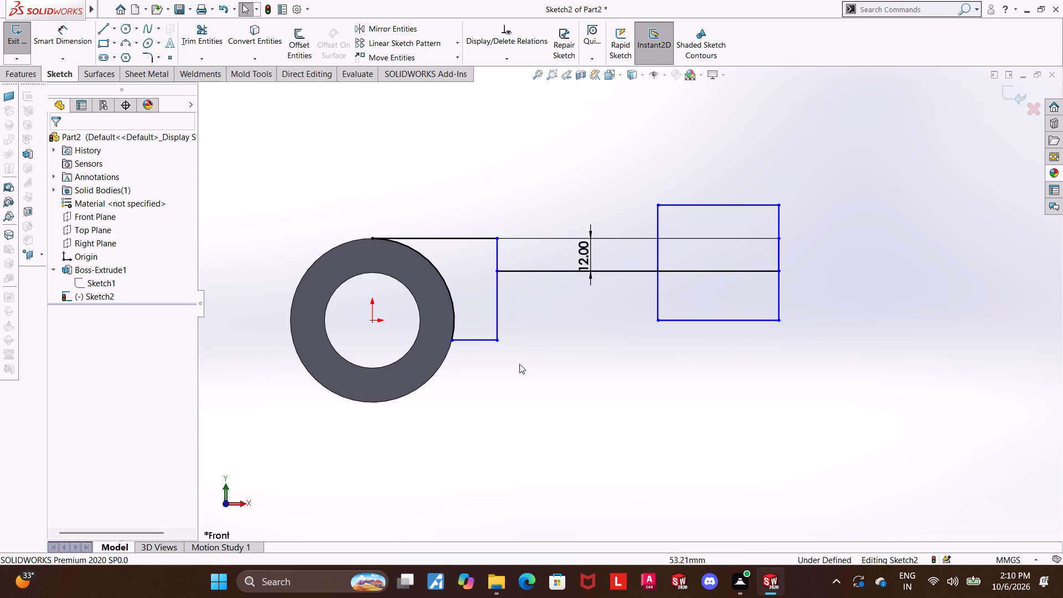
key(Escape)
Dimension the distance between the first rectangle's outer vertical edge and the third rectangle's near vertical edge to 60 mm.
click(69, 44)
click(67, 34)
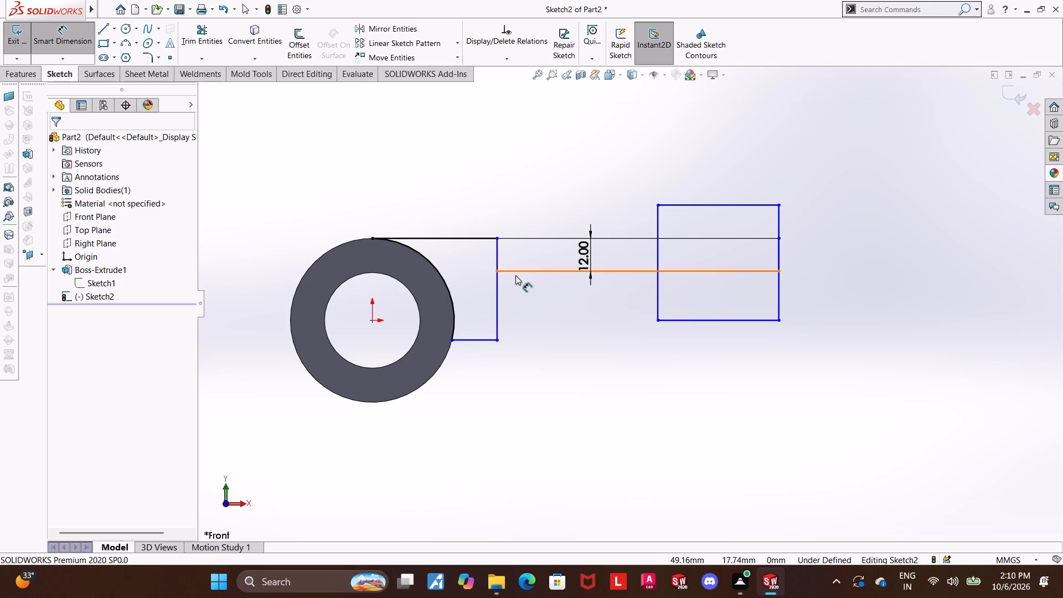
click(498, 288)
click(659, 298)
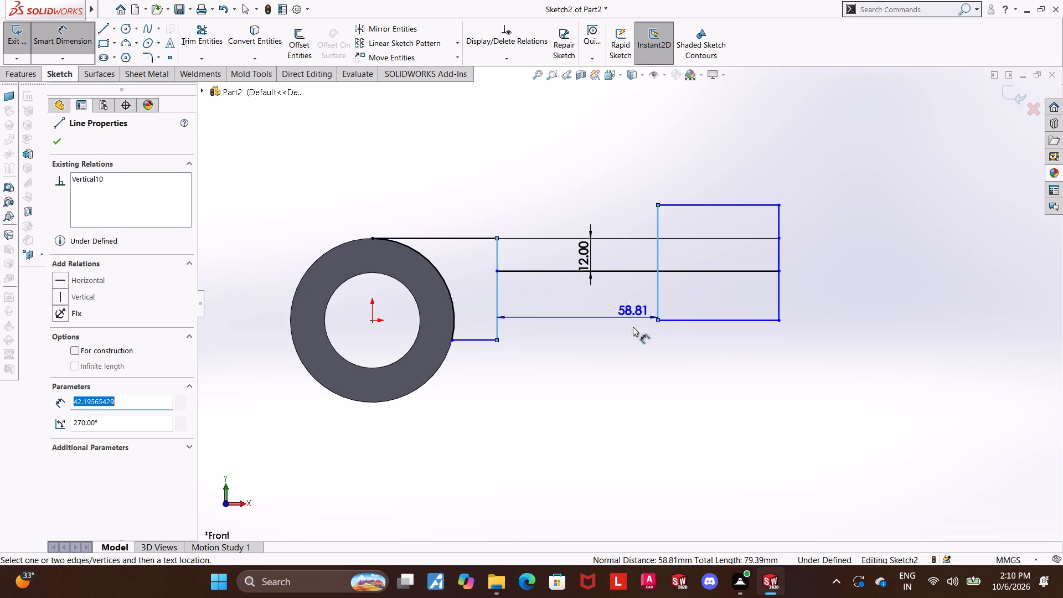
click(617, 359)
text(60)
key(Return)
key(Escape)
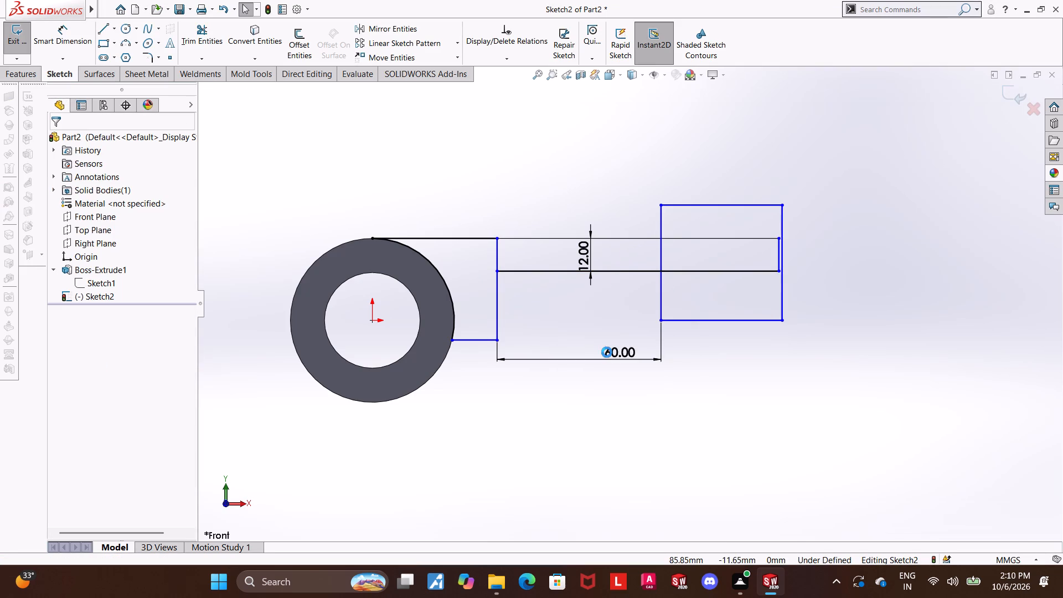
key(Escape)
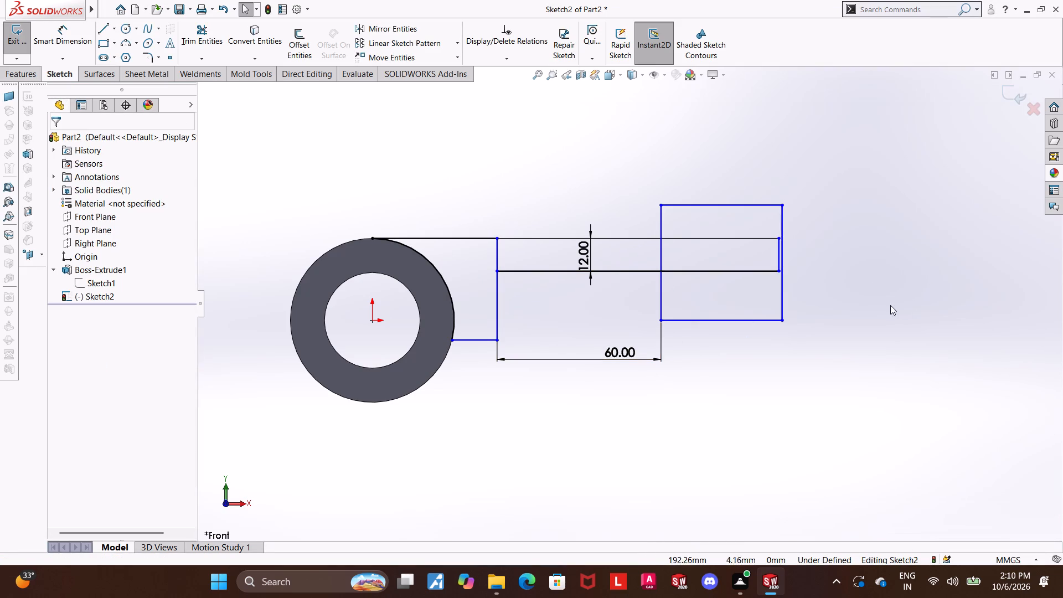
Make the narrow rectangle's end edge collinear with the third rectangle's outer vertical edge.
click(873, 282)
ctrl+click(777, 247)
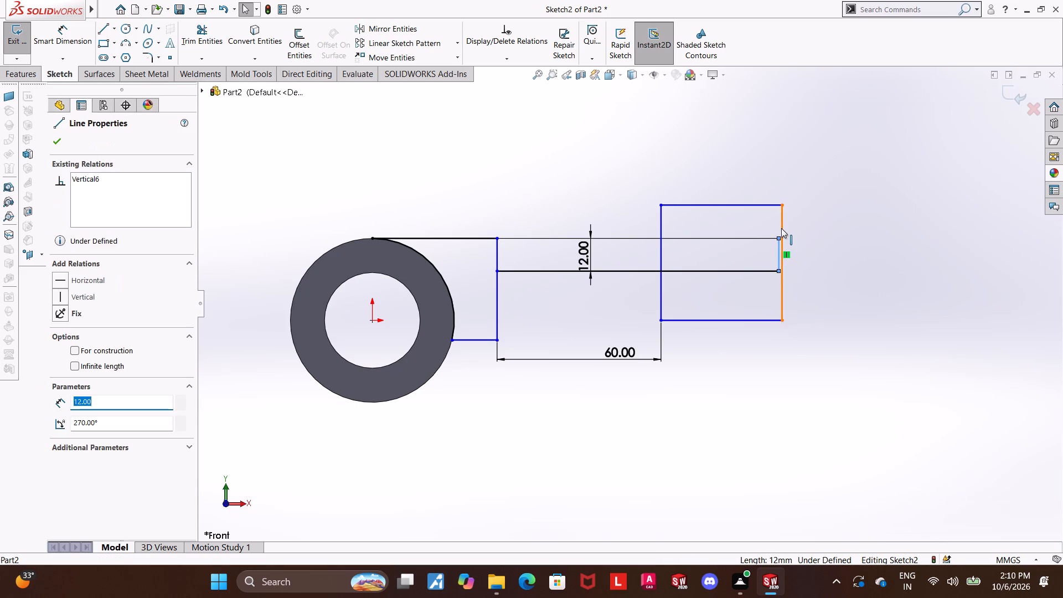
ctrl+click(781, 228)
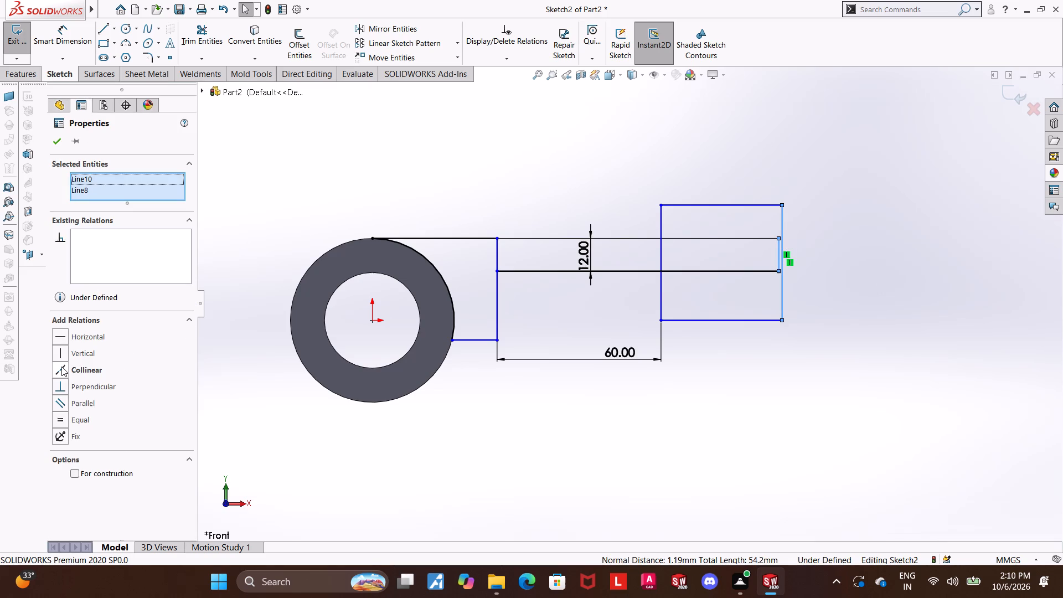
click(61, 367)
click(706, 427)
Dimension the third rectangle's top edge 6 mm above the arm's top edge.
click(87, 35)
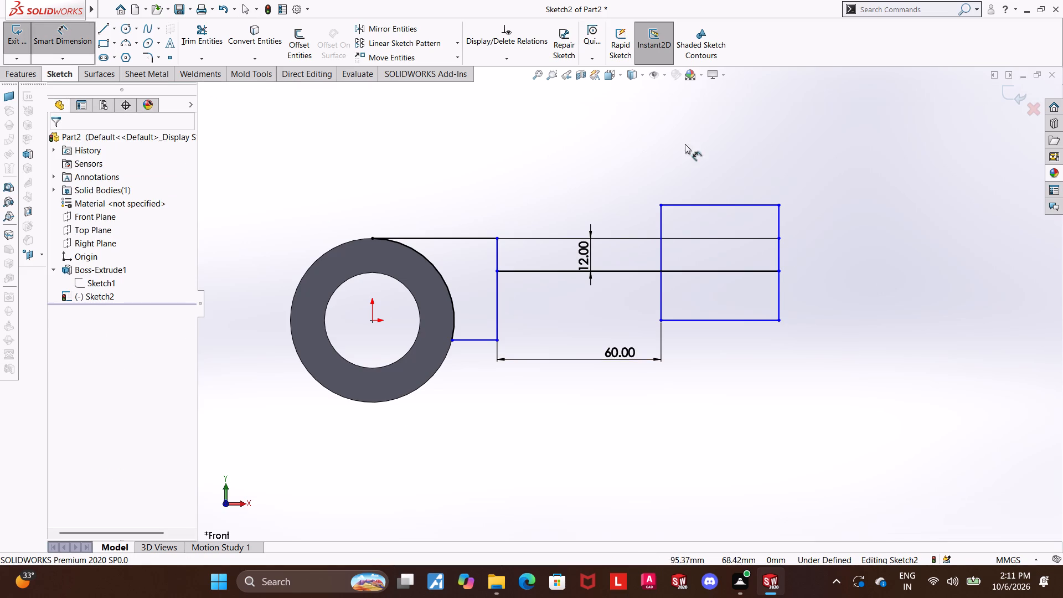
click(699, 238)
click(699, 207)
click(701, 218)
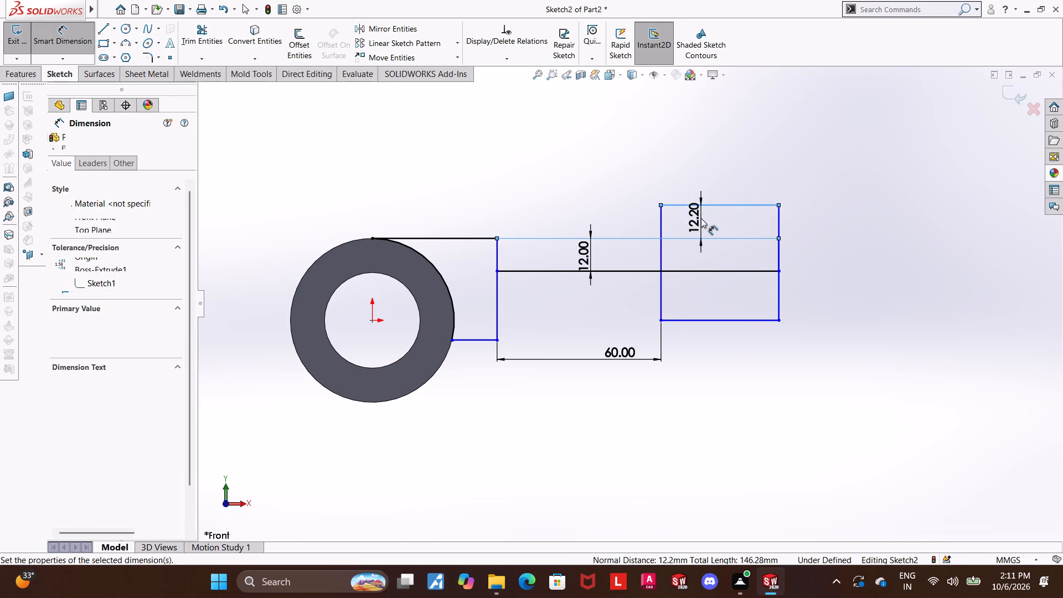
key(6)
key(Return)
key(Escape)
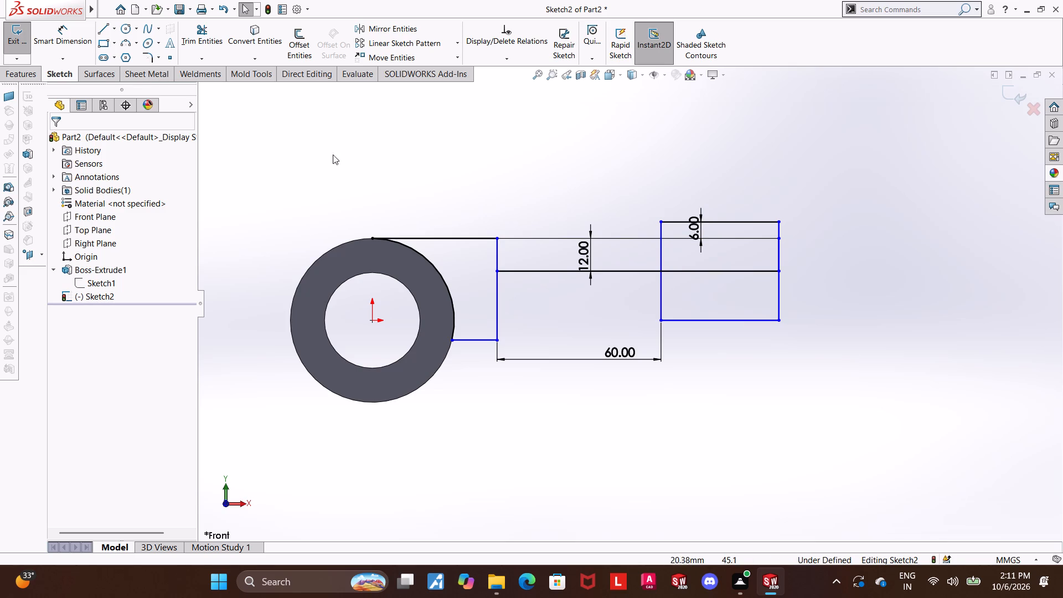
Dimension the third rectangle's width to 40 mm.
click(78, 37)
click(727, 219)
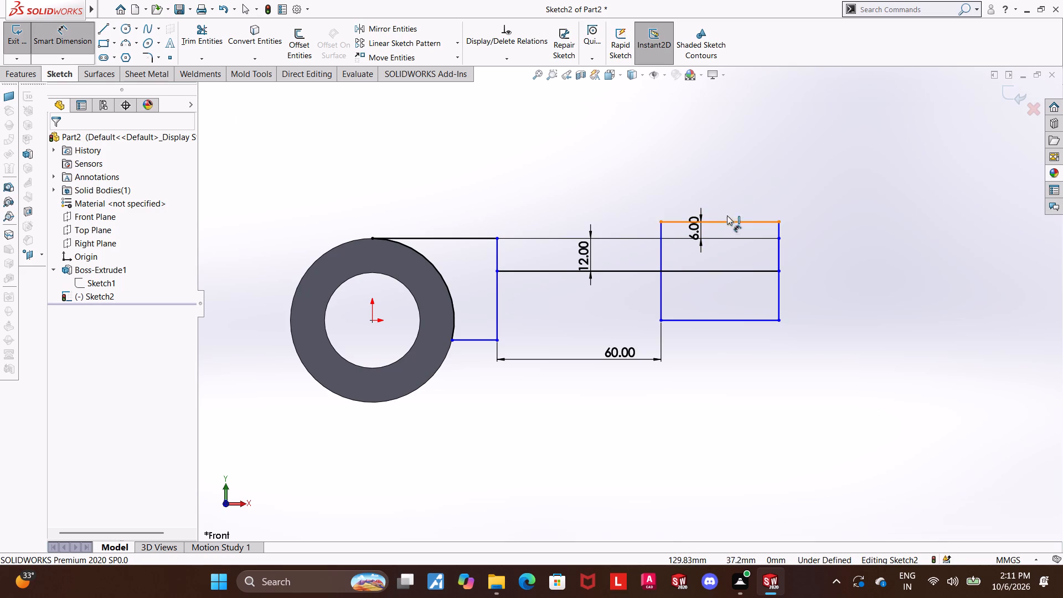
click(730, 198)
text(40)
key(Return)
key(Escape)
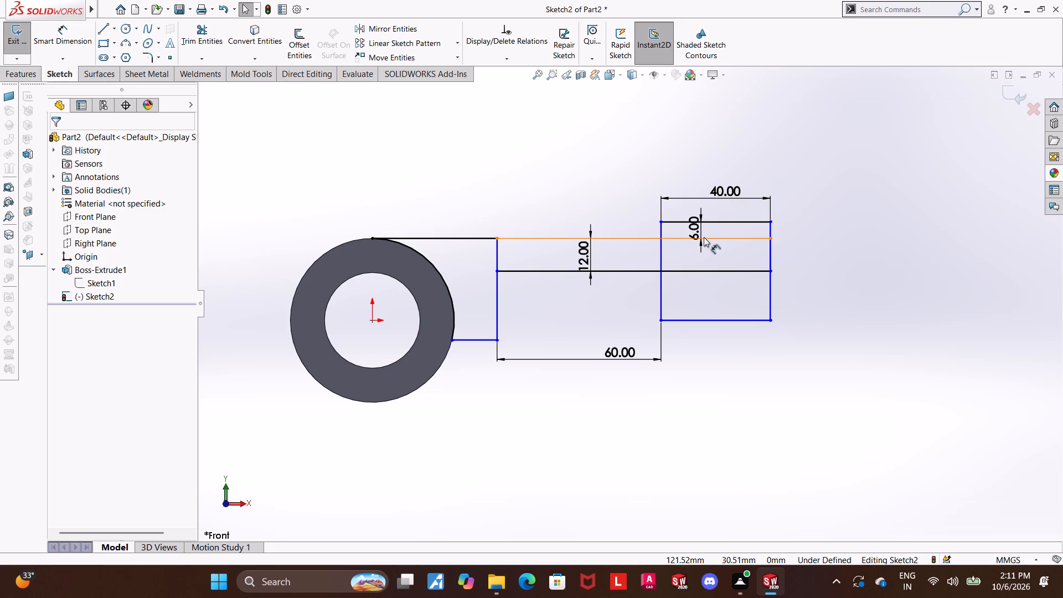
Draw a tall corner rectangle about 28 mm wide from the third rectangle's lower outer corner, rising well above its top edge.
scroll(774, 303, up, 2)
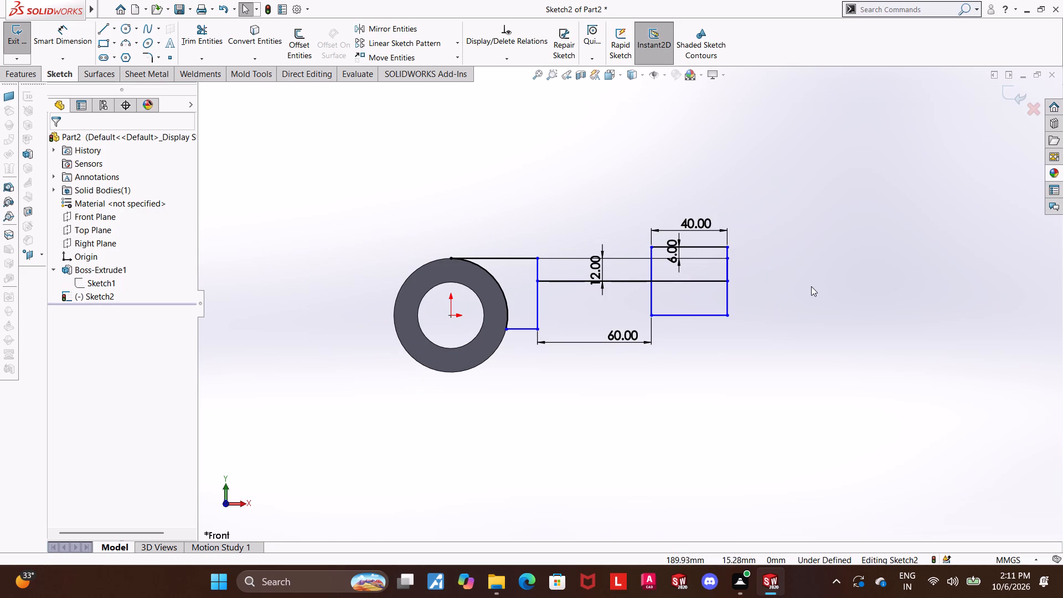
click(102, 46)
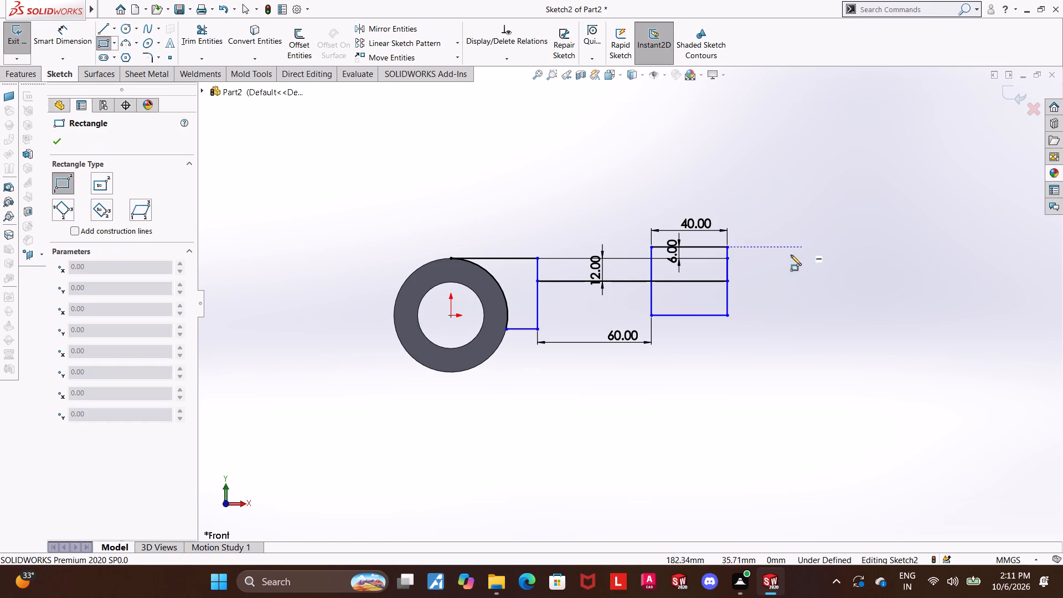
click(729, 313)
click(781, 173)
key(Escape)
key(Escape)
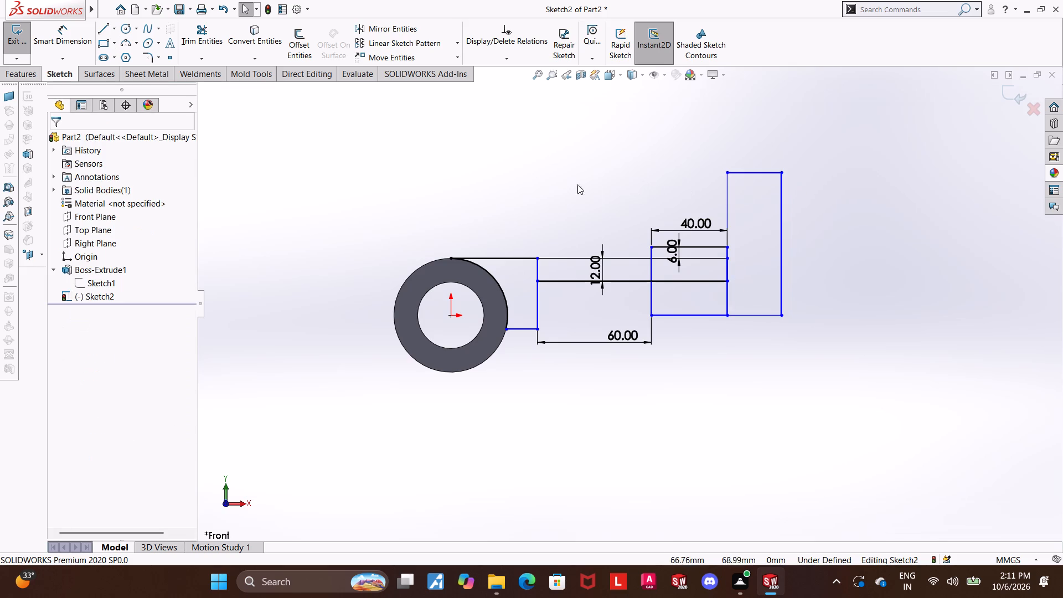
key(Escape)
key(Escape)
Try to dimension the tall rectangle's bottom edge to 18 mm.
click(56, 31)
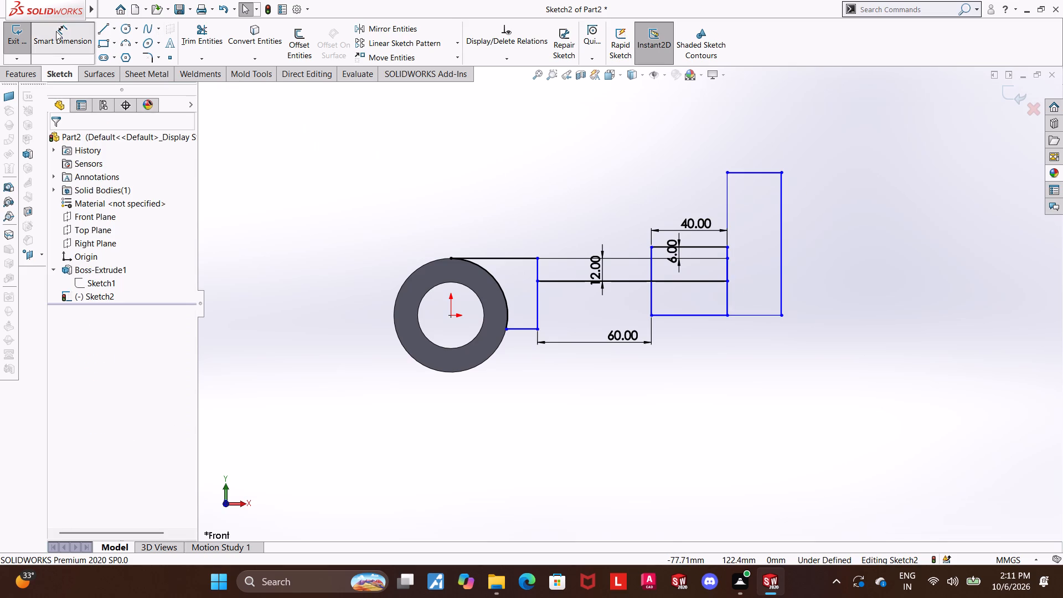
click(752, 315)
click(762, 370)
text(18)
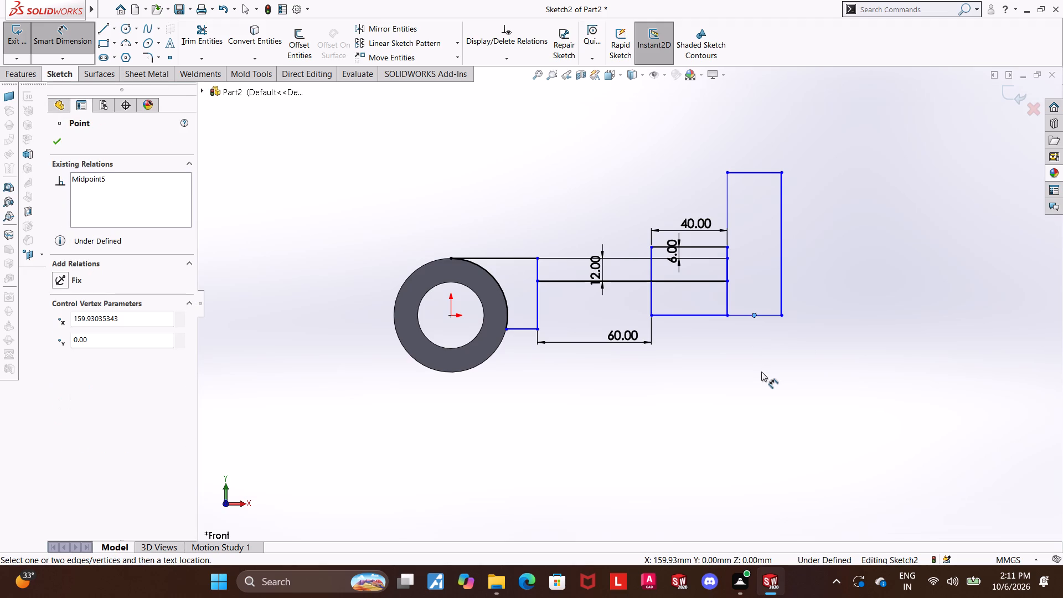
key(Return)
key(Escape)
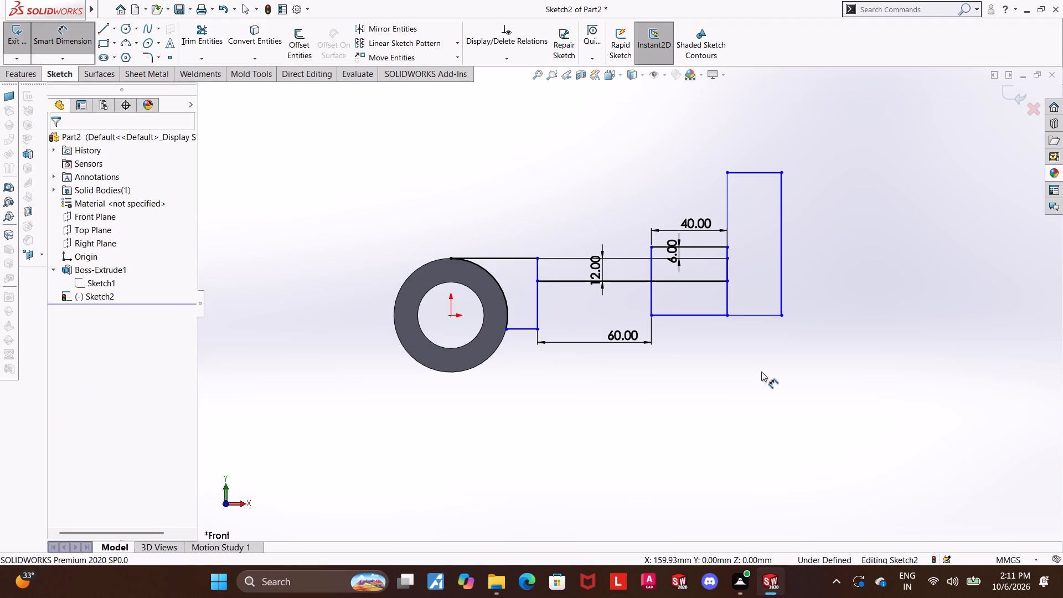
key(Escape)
Make the bottom edges of the third rectangle and the tall rectangle collinear.
click(734, 354)
ctrl+click(714, 313)
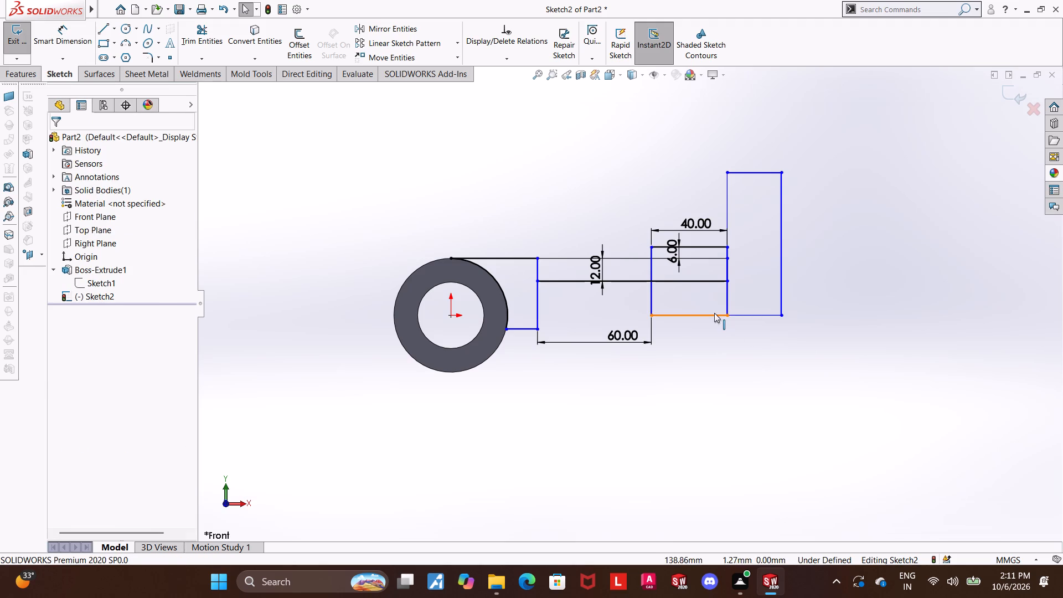
ctrl+click(754, 317)
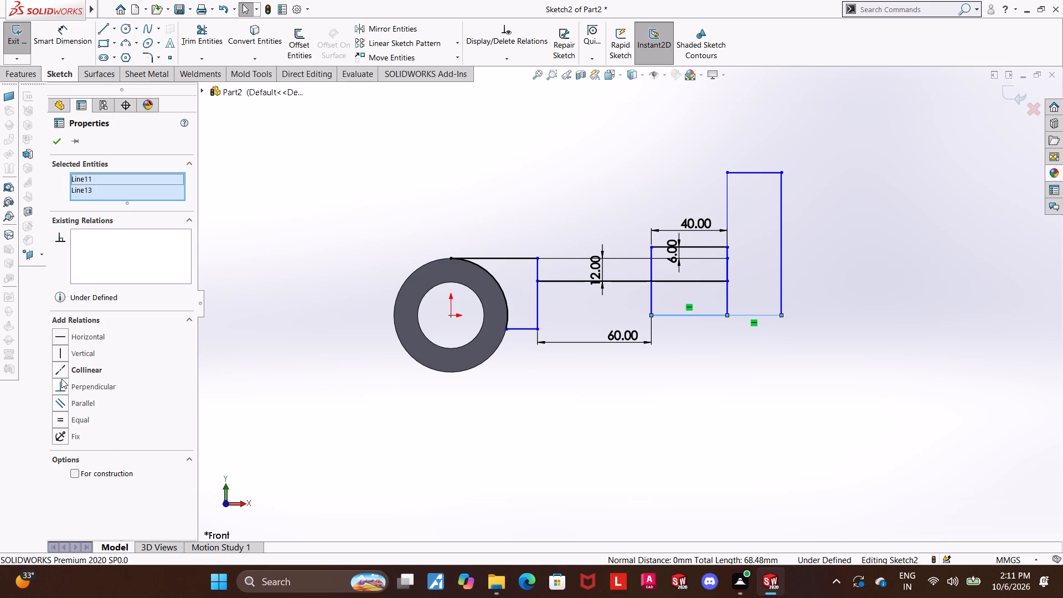
click(62, 375)
click(683, 420)
key(Escape)
key(Escape)
key(Escape)
key(Escape)
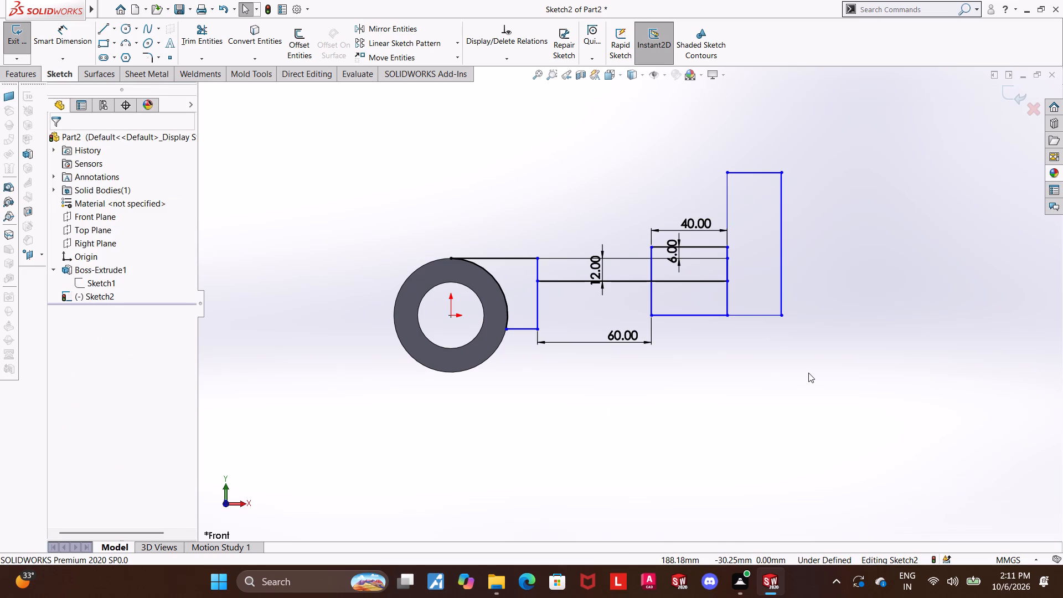
click(730, 388)
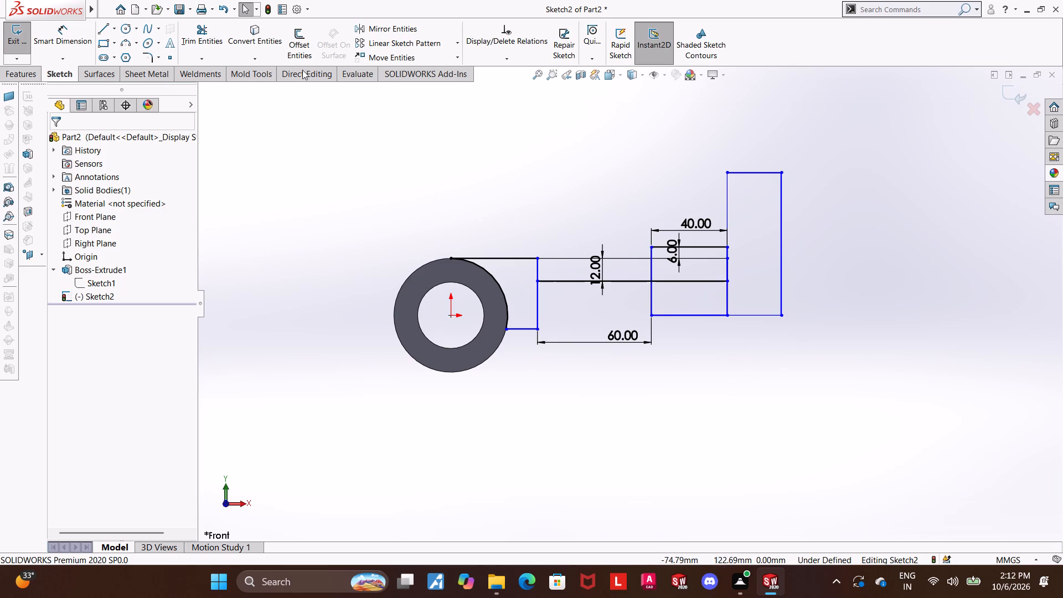
Trim away the third rectangle's bottom edge and the part of its inner vertical edge below the arm.
click(196, 37)
drag(656, 296, 647, 296)
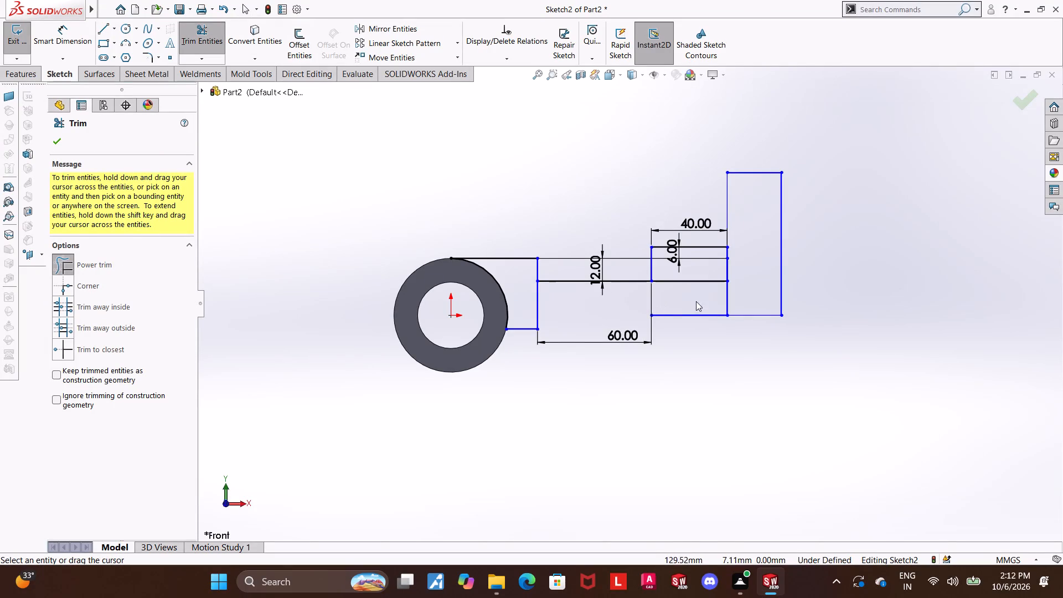
drag(695, 301, 688, 331)
key(Escape)
key(Escape)
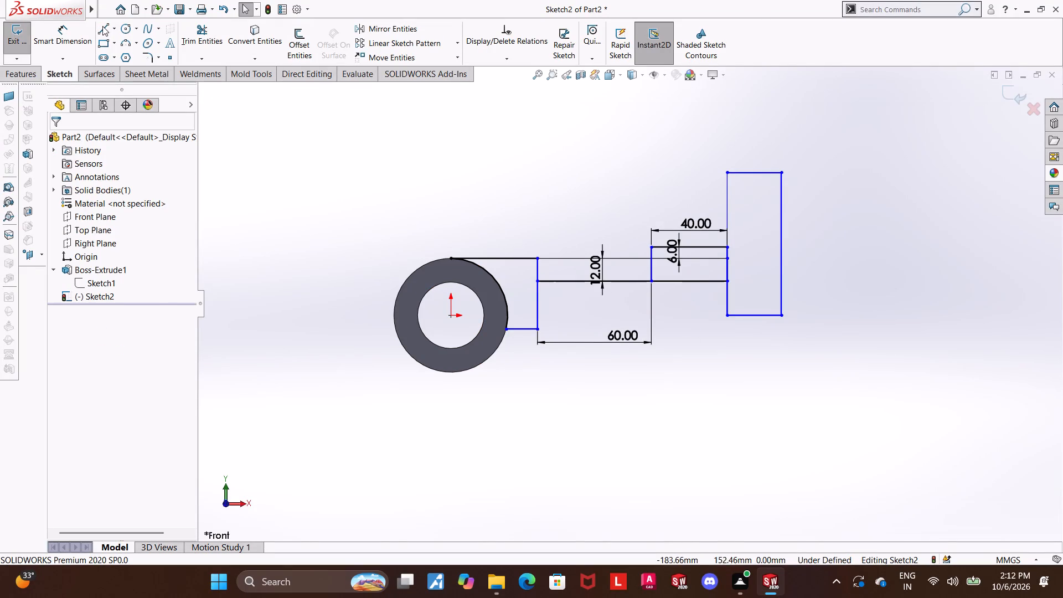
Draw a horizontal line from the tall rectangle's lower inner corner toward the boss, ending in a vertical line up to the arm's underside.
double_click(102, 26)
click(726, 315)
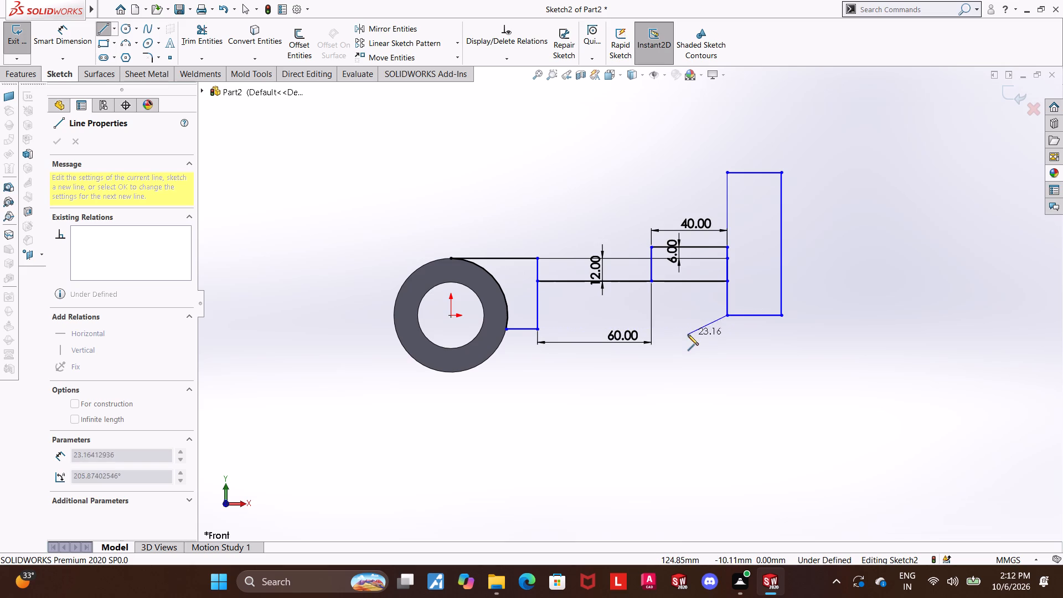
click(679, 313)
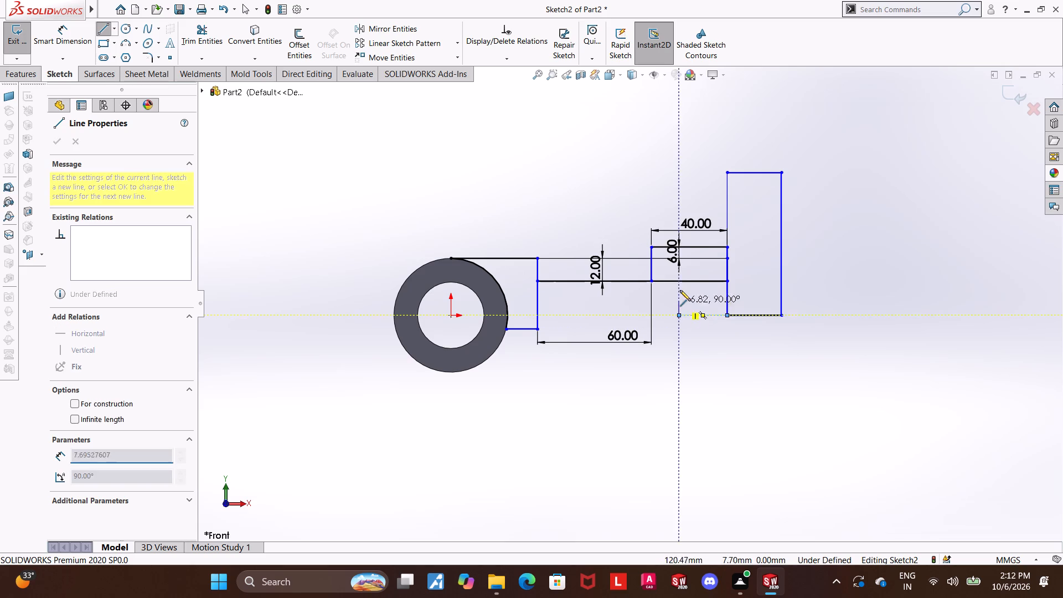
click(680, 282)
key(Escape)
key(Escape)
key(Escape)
Delete the 60 mm dimension between the boss-side block's vertical edge and the third rectangle's inner edge.
right_click(617, 340)
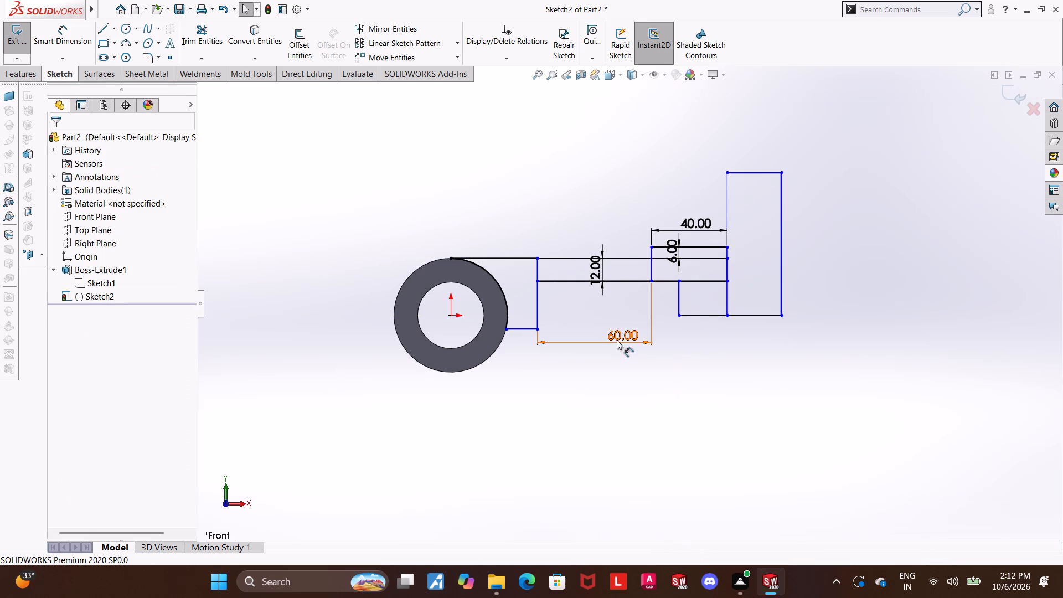
click(643, 429)
key(Escape)
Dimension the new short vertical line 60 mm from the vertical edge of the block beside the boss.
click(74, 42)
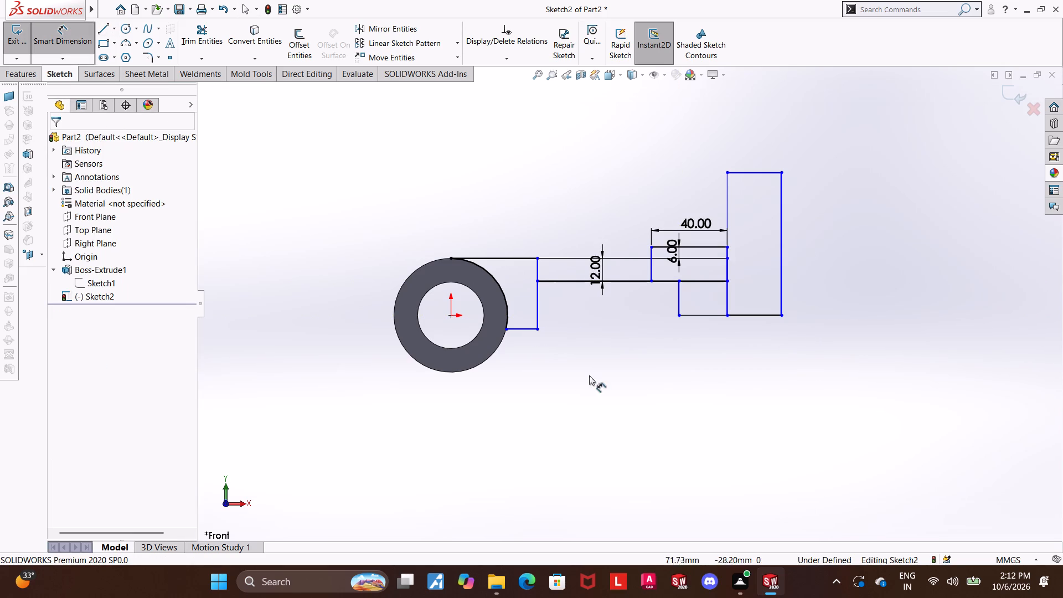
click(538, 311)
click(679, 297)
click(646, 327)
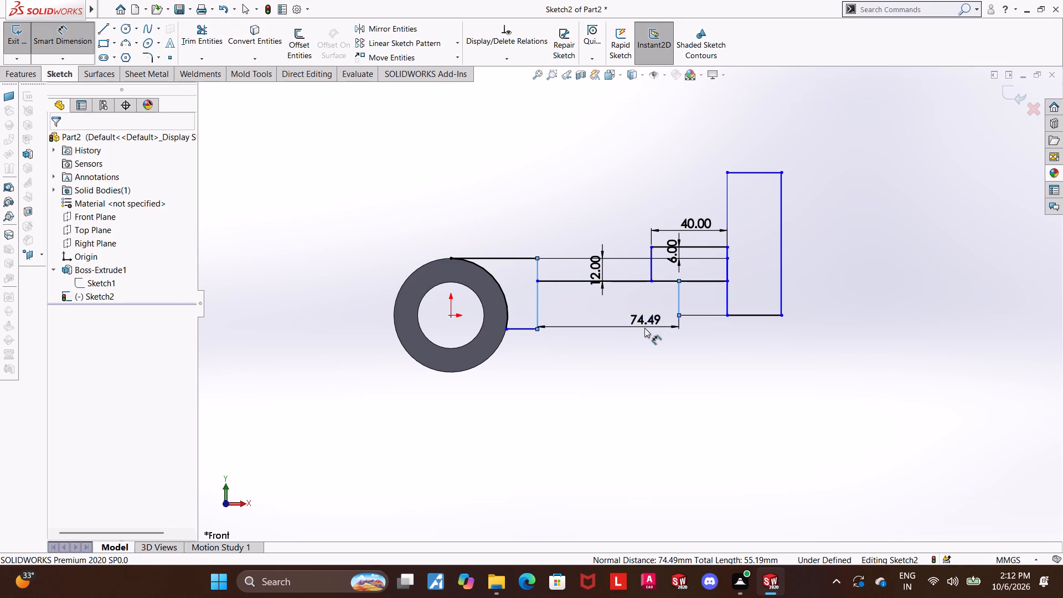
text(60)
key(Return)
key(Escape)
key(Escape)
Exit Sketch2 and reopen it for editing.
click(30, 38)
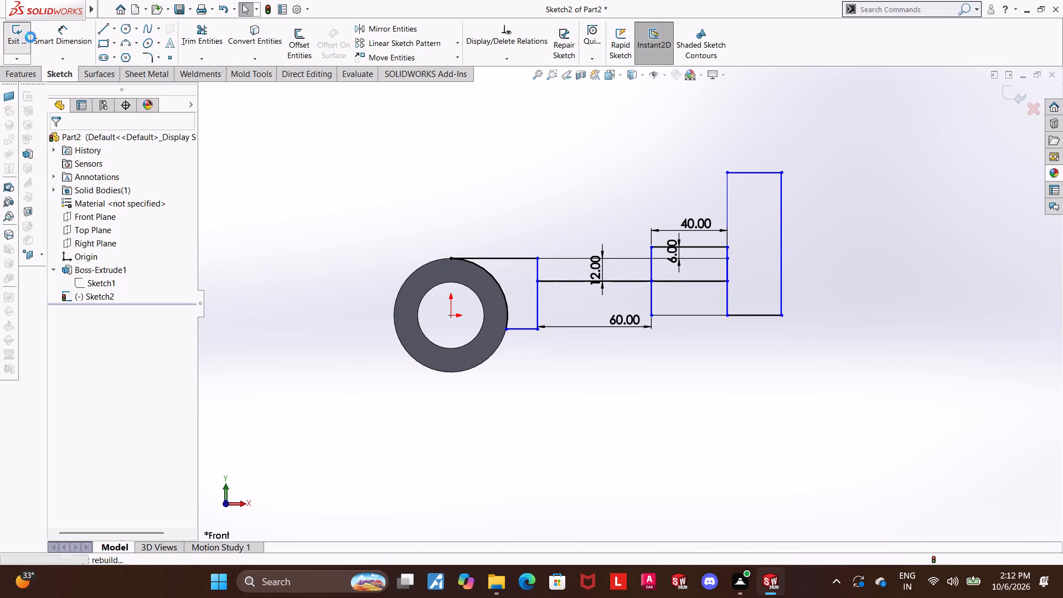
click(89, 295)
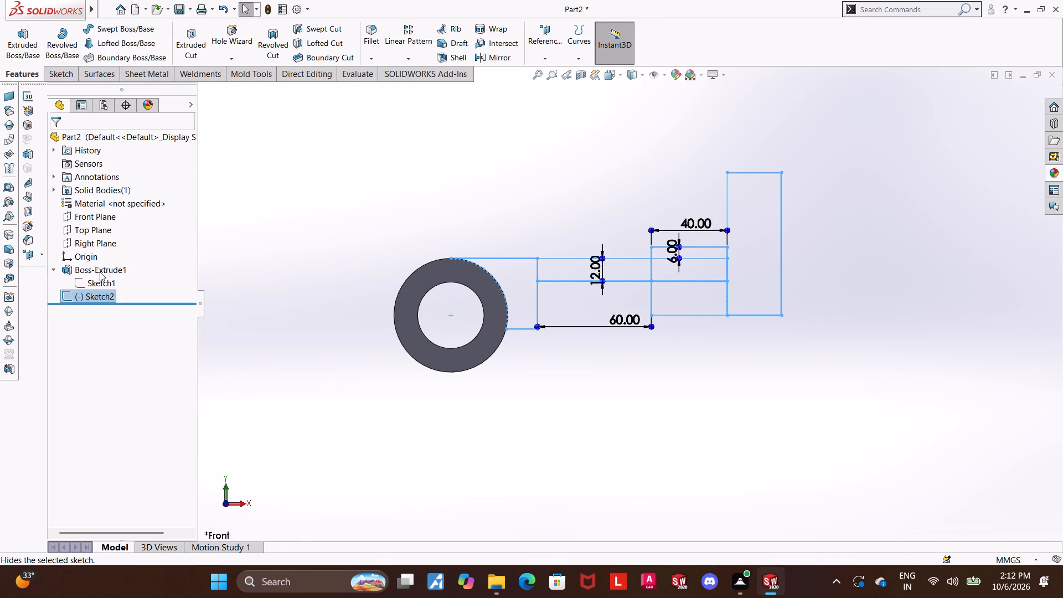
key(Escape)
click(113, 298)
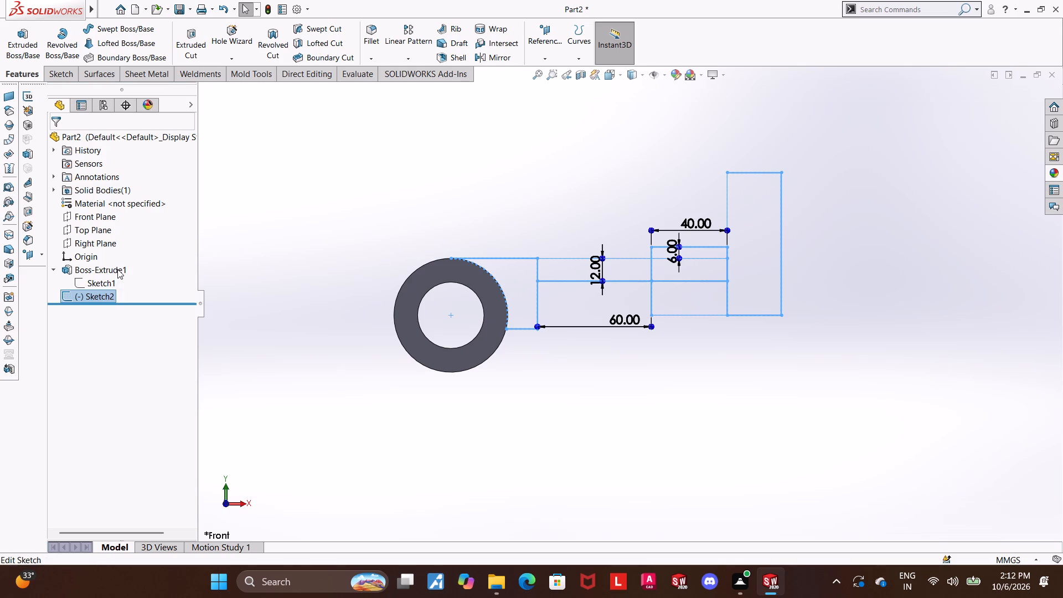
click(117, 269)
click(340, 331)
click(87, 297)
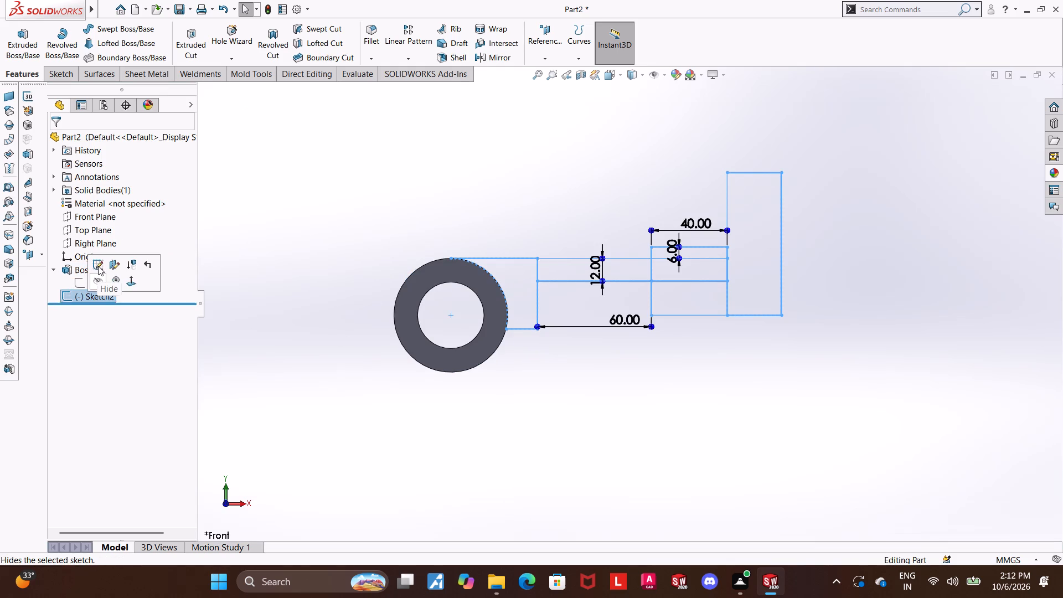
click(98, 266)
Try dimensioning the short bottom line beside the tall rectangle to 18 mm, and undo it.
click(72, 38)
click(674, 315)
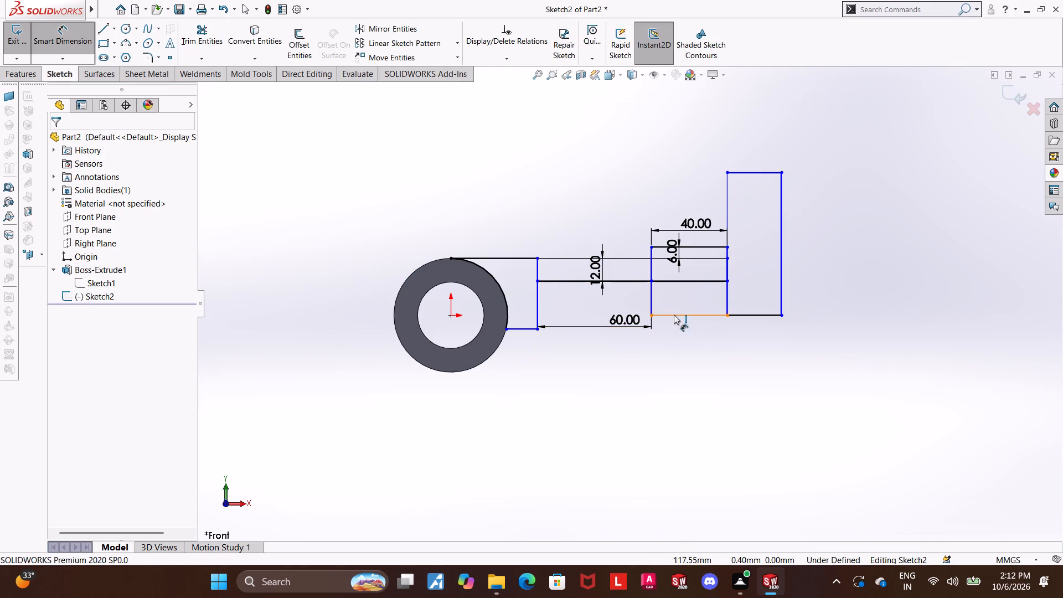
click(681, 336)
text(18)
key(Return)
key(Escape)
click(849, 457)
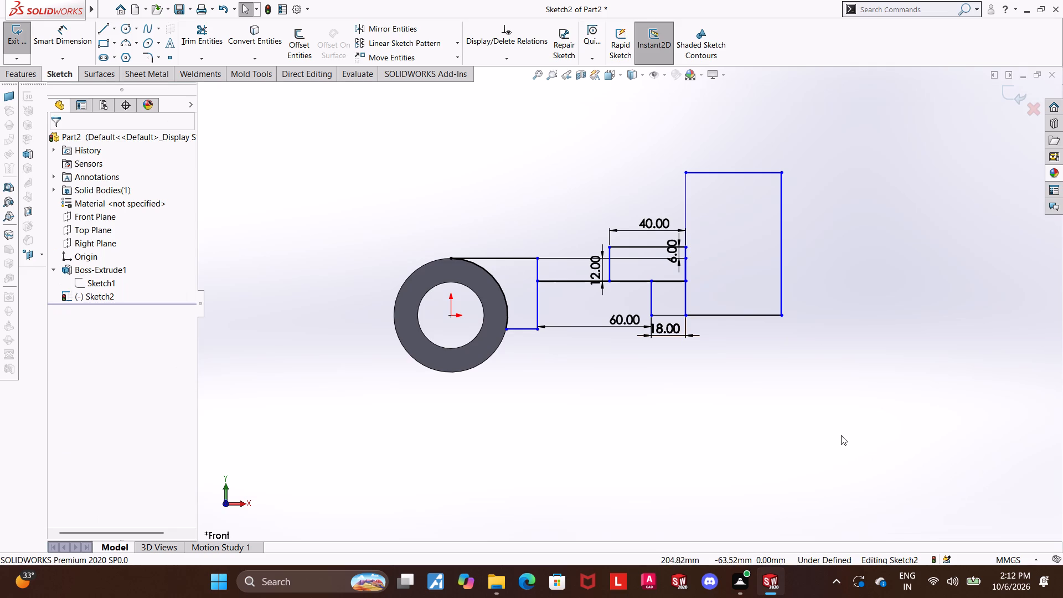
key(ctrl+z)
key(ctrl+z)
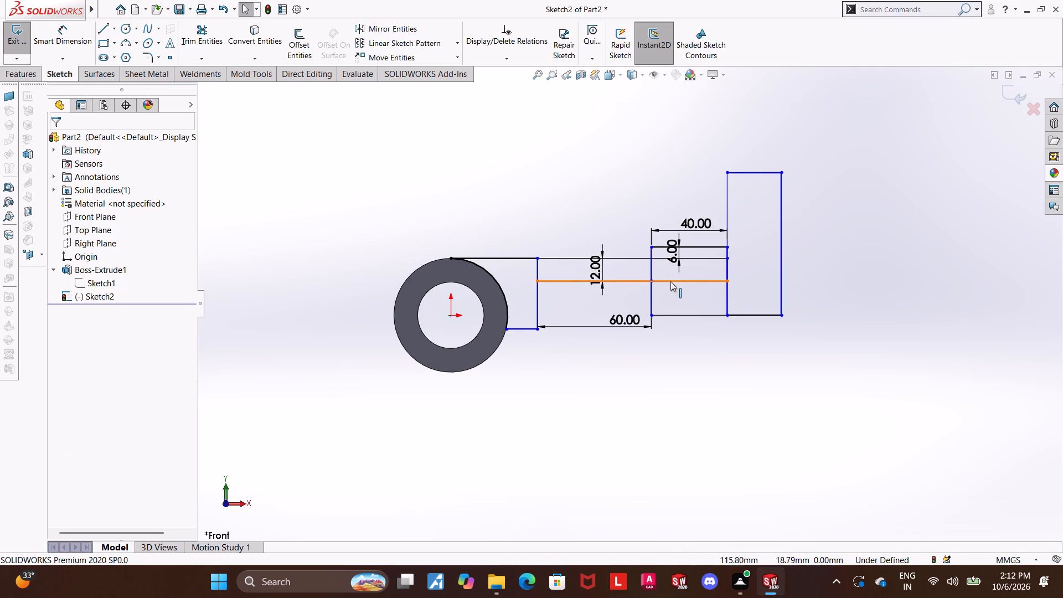
Dimension the tall rectangle's bottom edge to 18 mm.
click(78, 38)
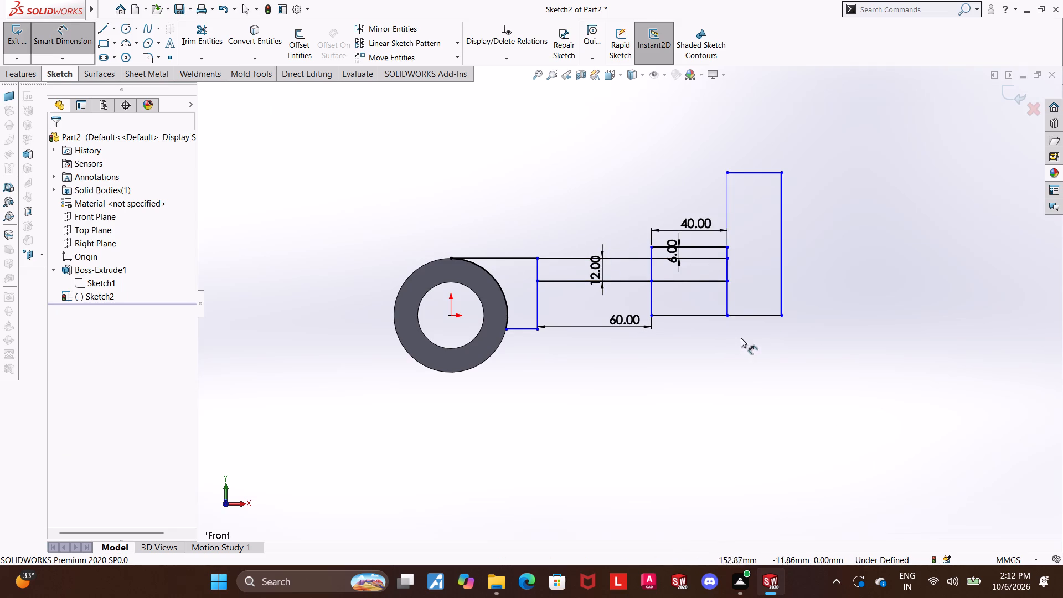
click(770, 321)
double_click(768, 319)
click(763, 342)
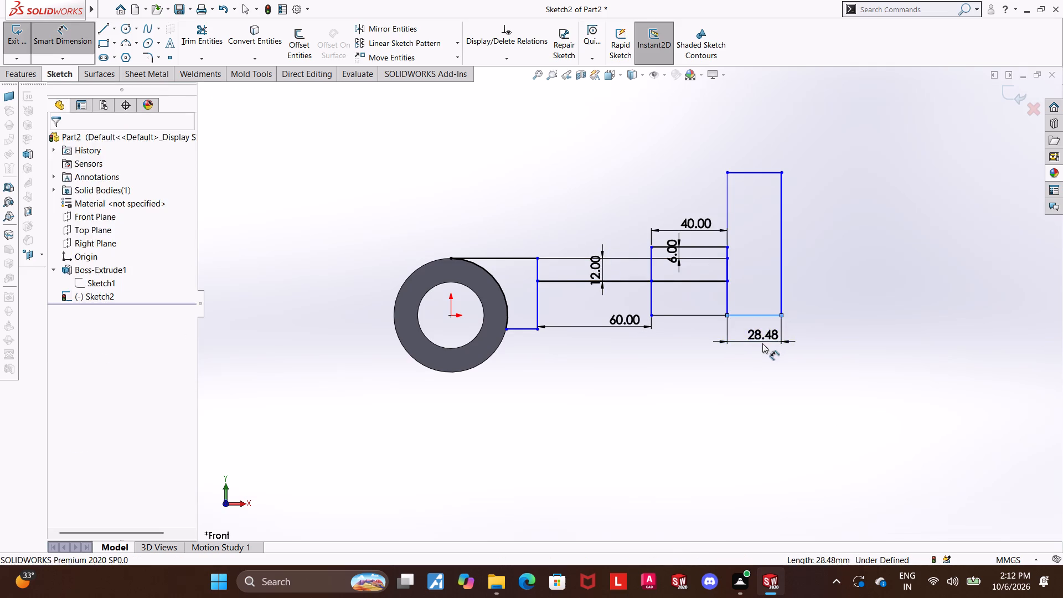
text(18)
key(Return)
key(Escape)
key(Escape)
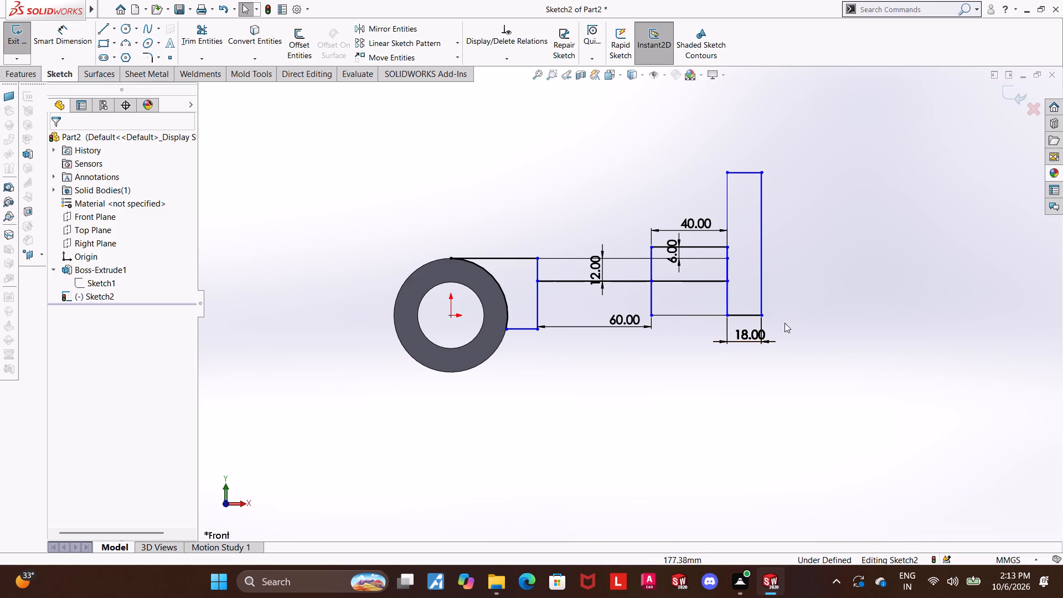
click(679, 377)
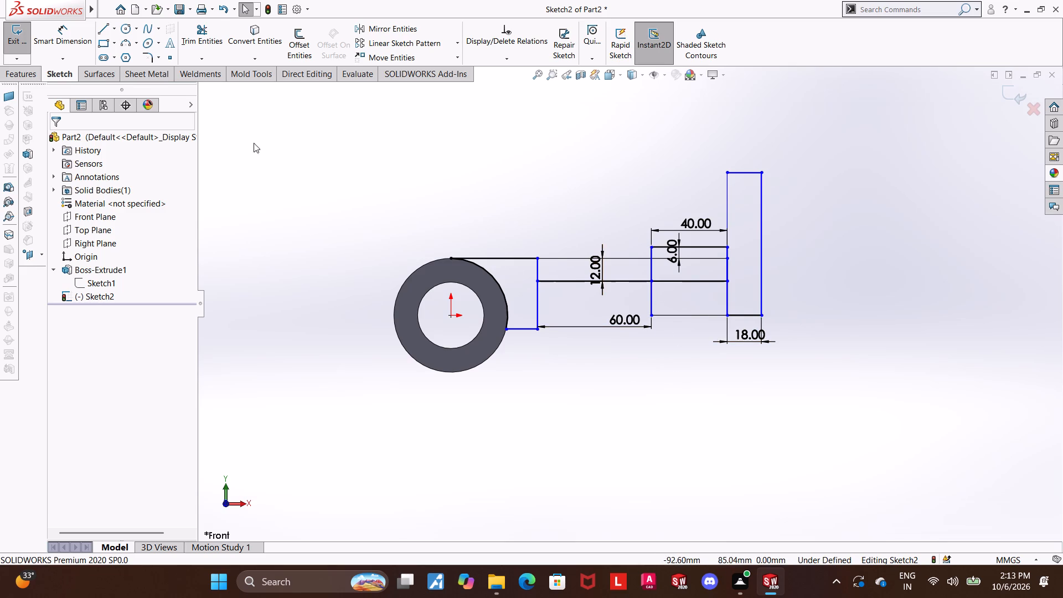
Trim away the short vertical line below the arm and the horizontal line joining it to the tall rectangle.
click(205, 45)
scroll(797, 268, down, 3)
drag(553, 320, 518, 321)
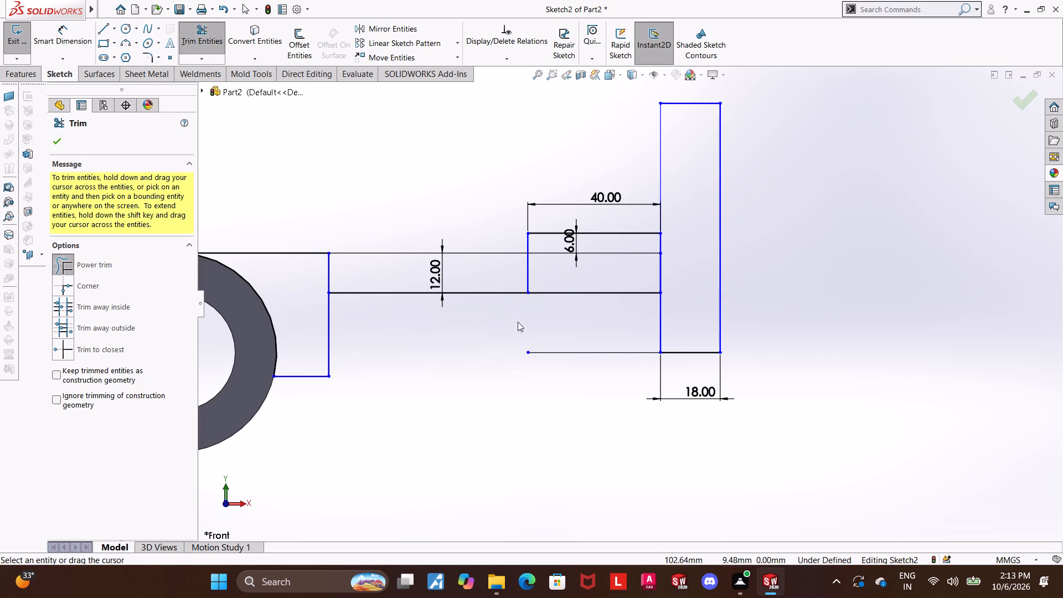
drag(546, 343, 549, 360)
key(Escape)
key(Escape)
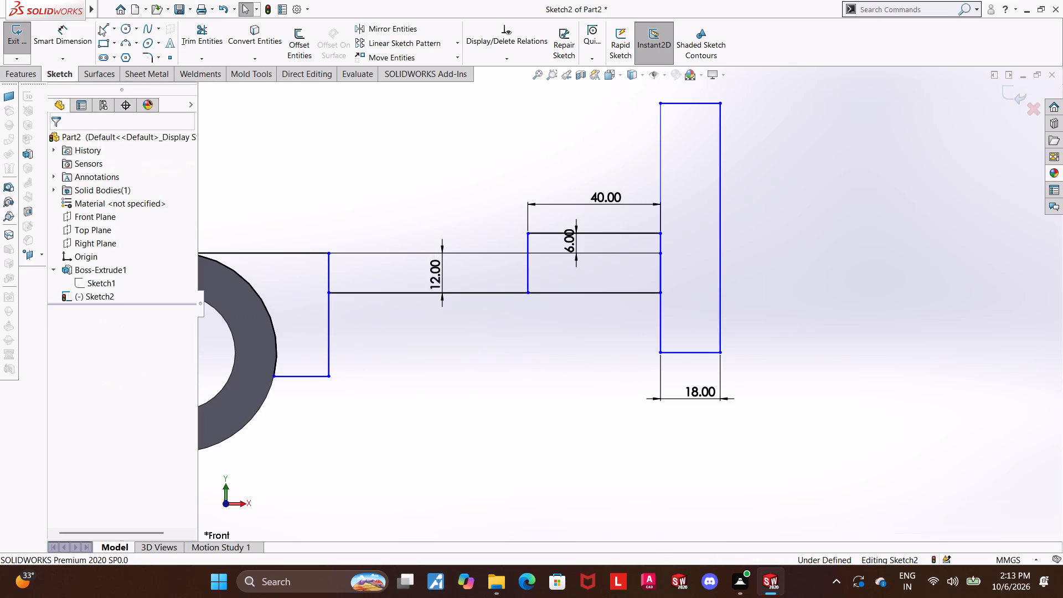
Draw a horizontal line from the tall rectangle's lower inner corner toward the boss and a vertical line from its end up to the arm's underside.
click(102, 27)
click(110, 30)
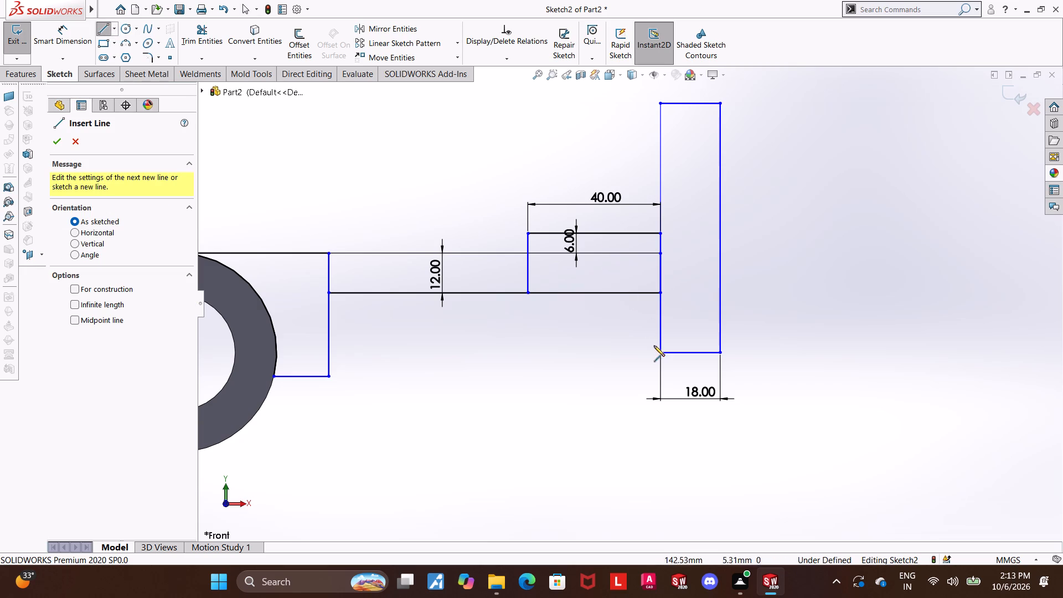
click(659, 353)
click(567, 353)
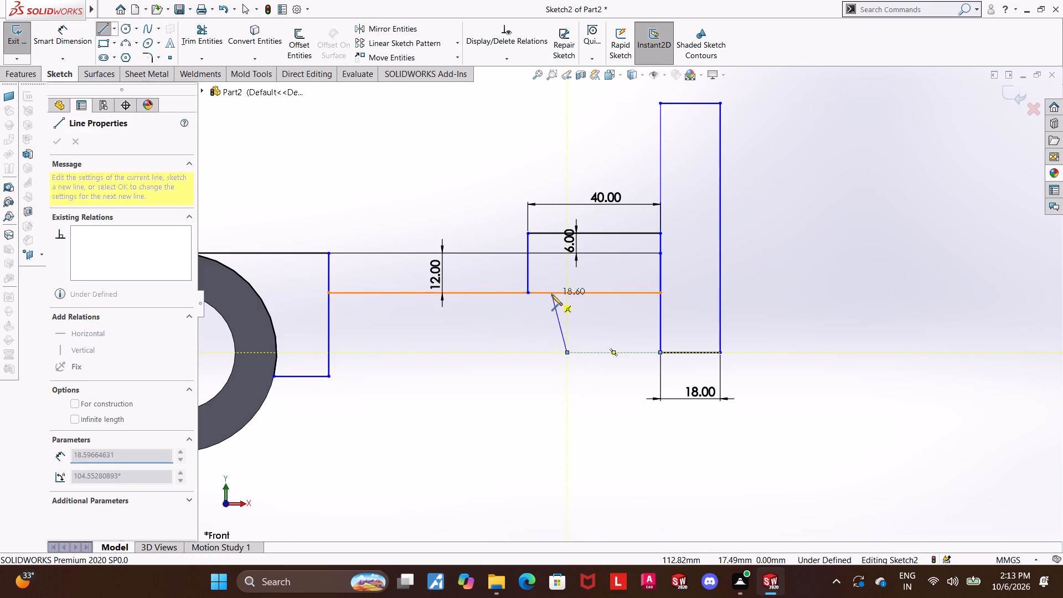
click(567, 290)
key(Escape)
key(Escape)
key(Escape)
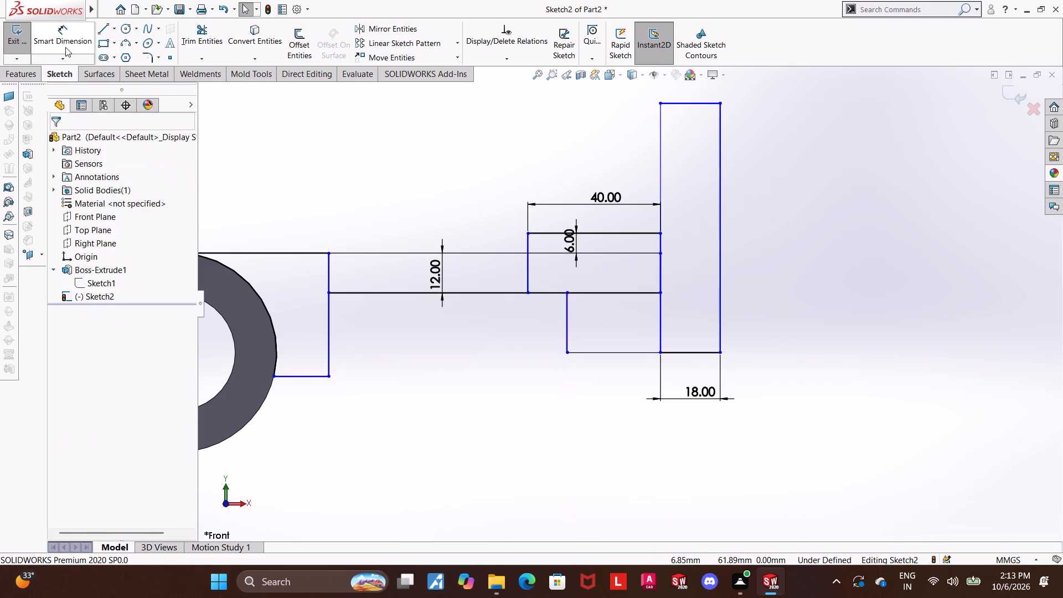
Dimension the new horizontal line below the arm to 18 mm.
click(65, 42)
click(327, 352)
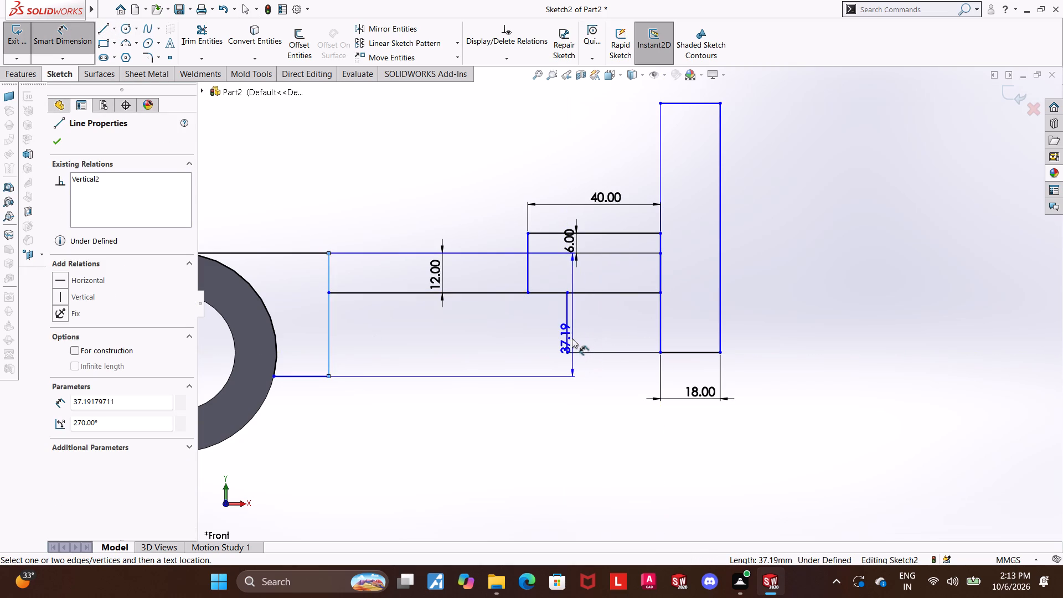
key(Escape)
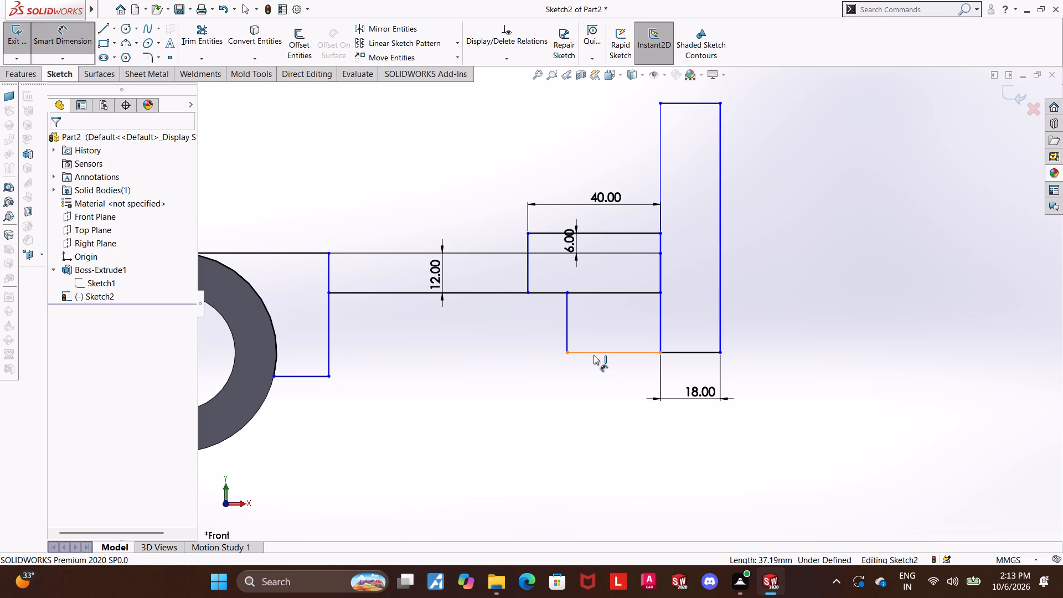
click(595, 354)
click(602, 378)
text(18)
key(Return)
key(Escape)
key(Escape)
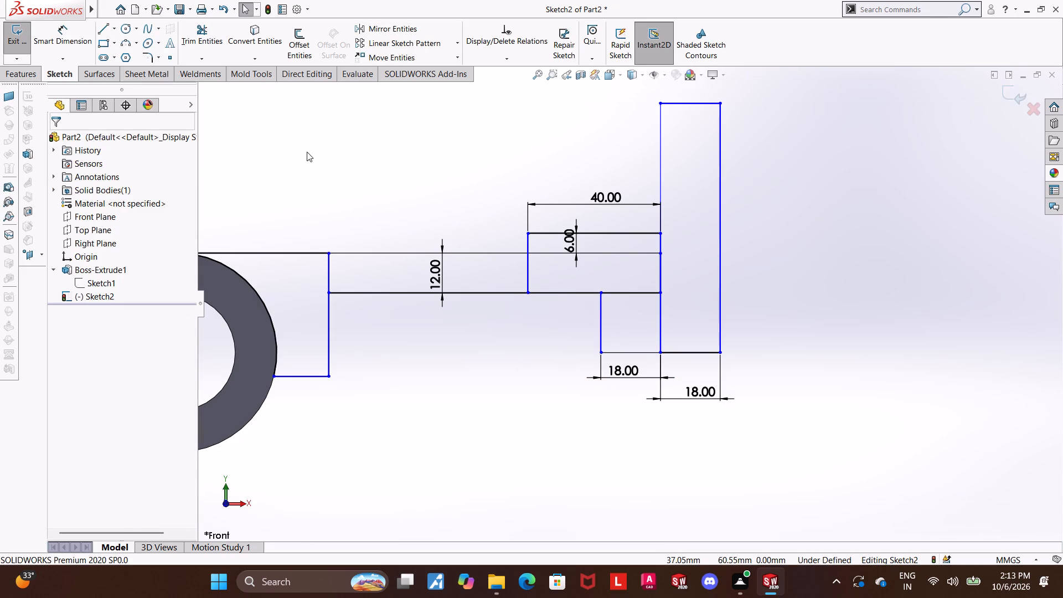
Dimension the short vertical line below the arm 60 mm from the vertical edge of the block beside the boss.
click(64, 50)
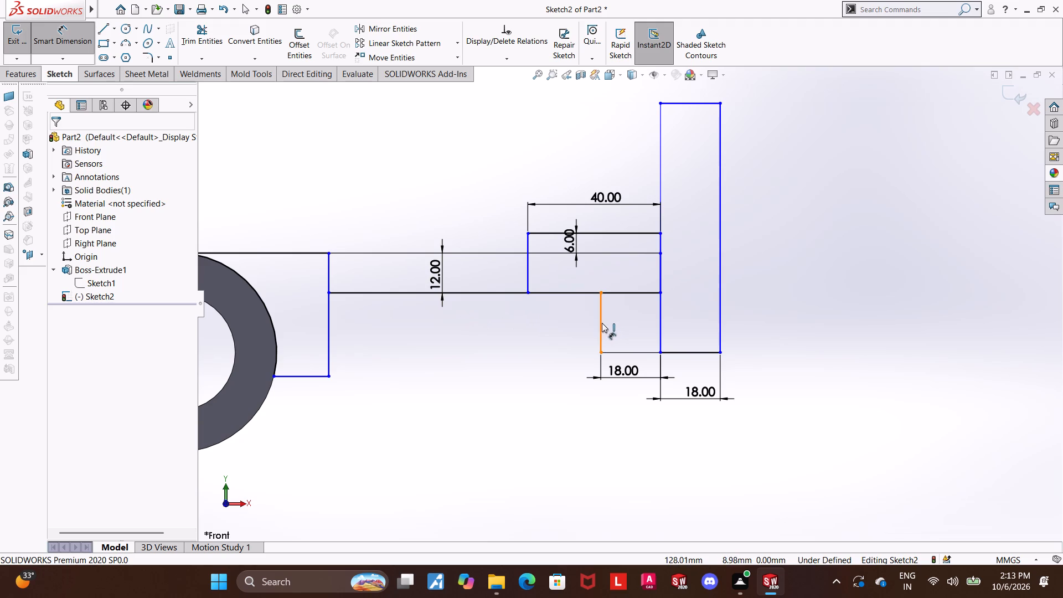
click(602, 323)
click(330, 341)
click(414, 389)
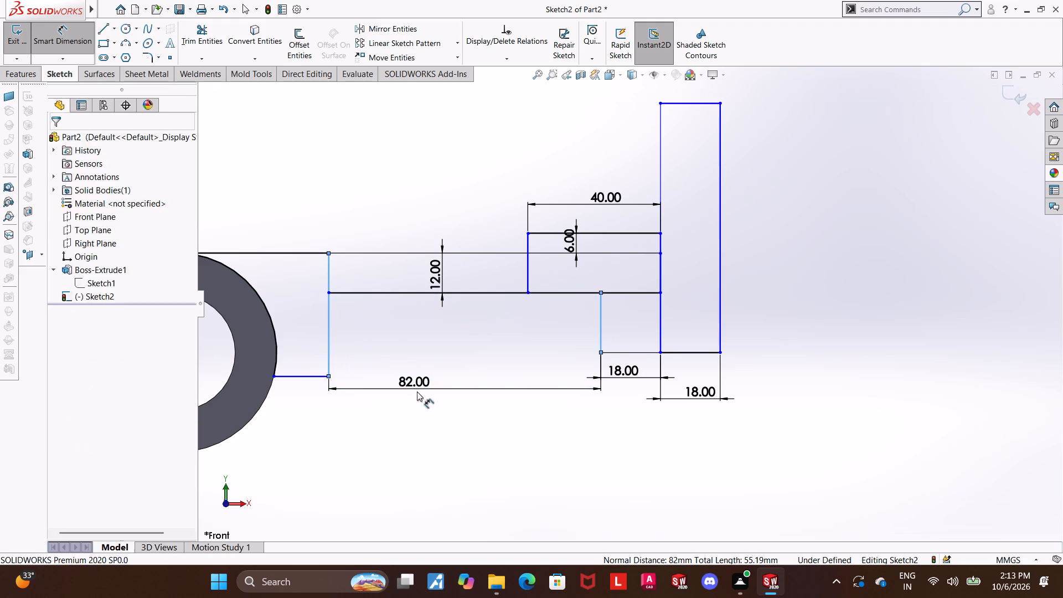
text(60)
key(Return)
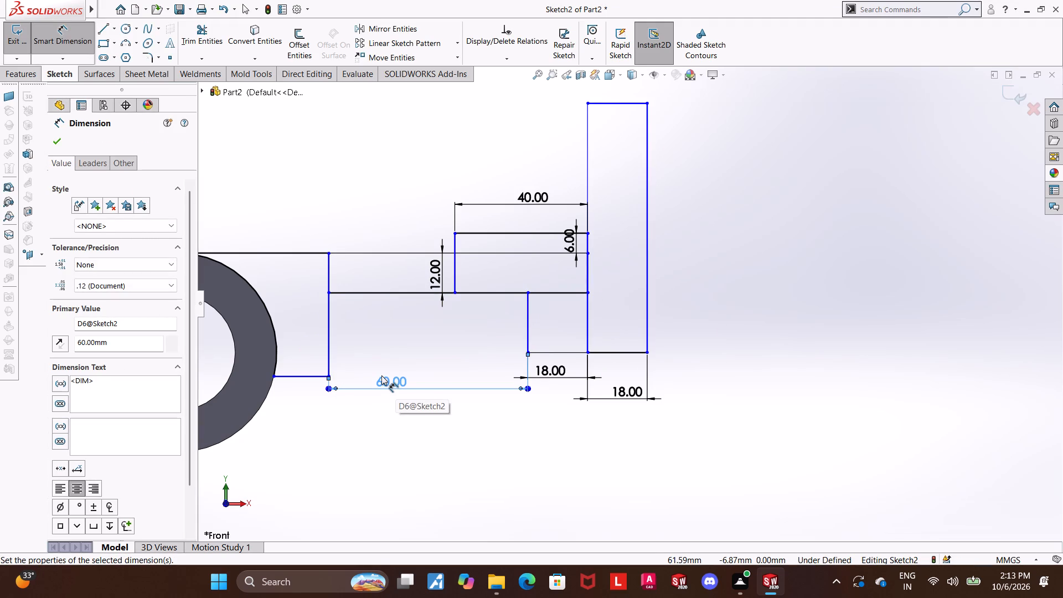
key(Escape)
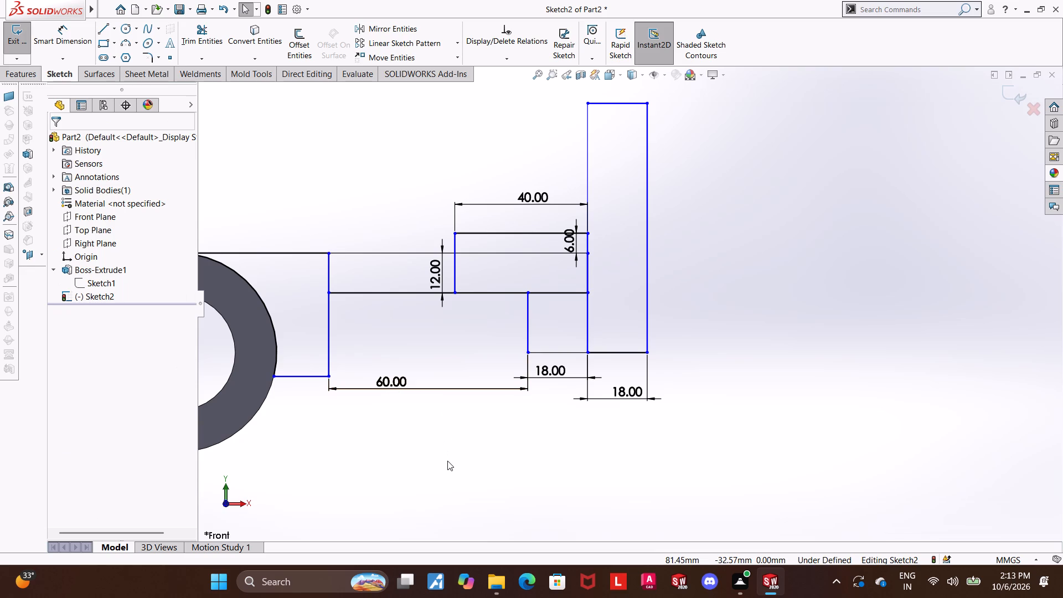
scroll(447, 461, up, 1)
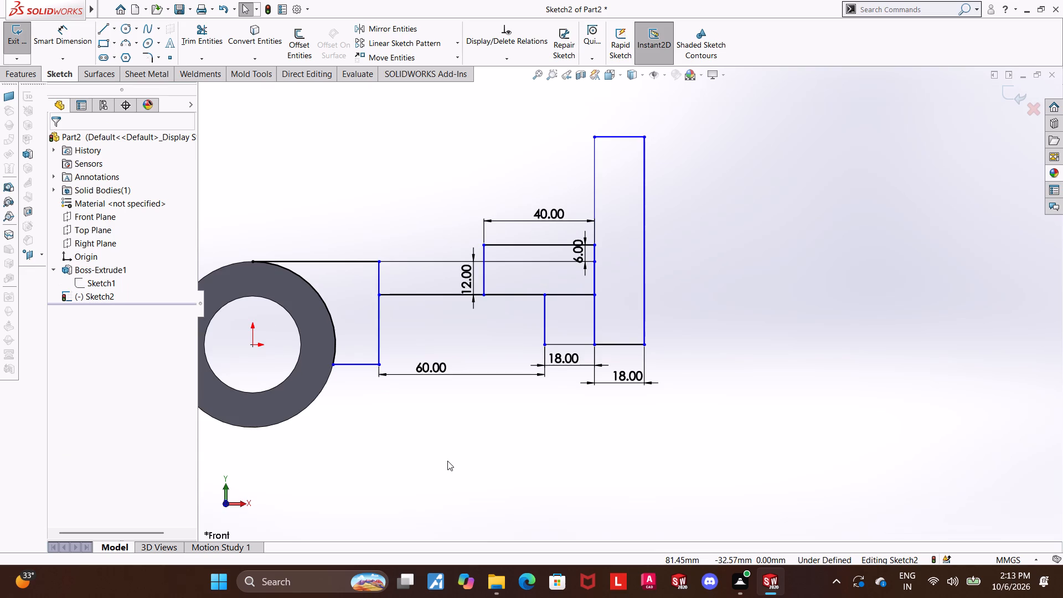
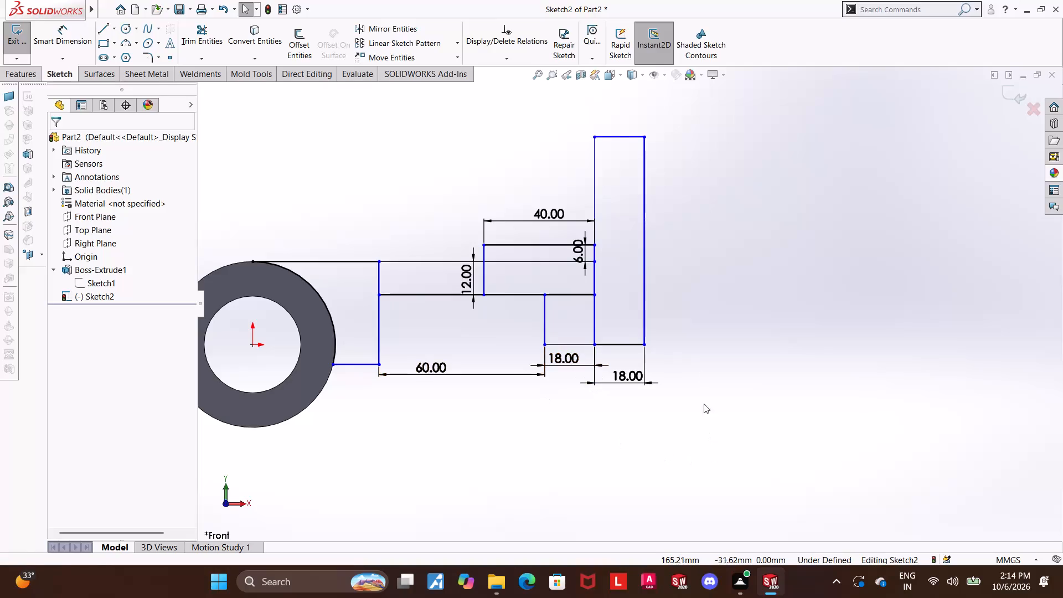
Dimension the outer vertical edge of the tall rectangle to 80 mm.
click(701, 374)
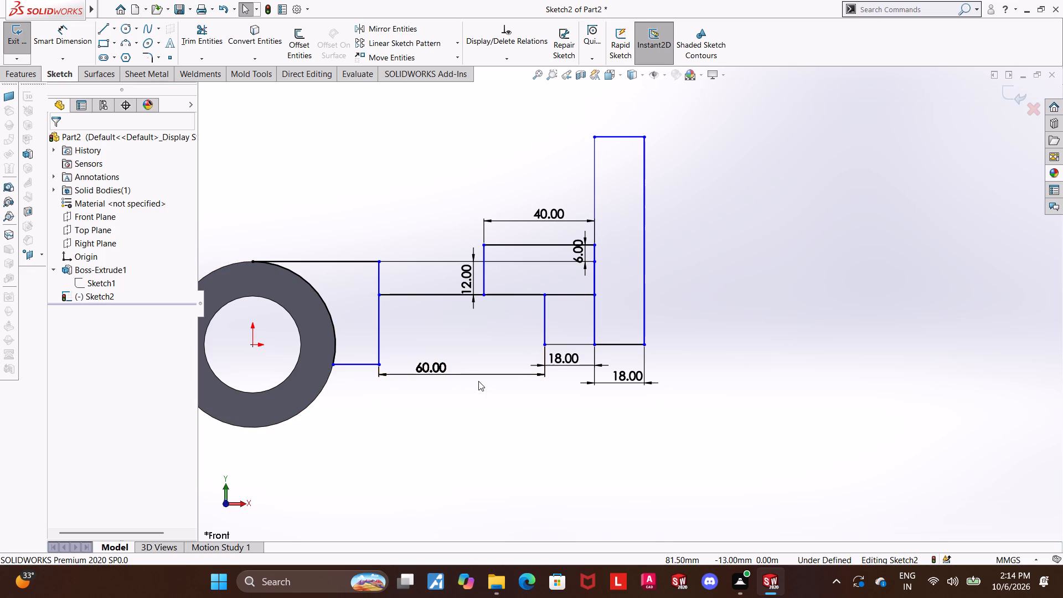
click(669, 406)
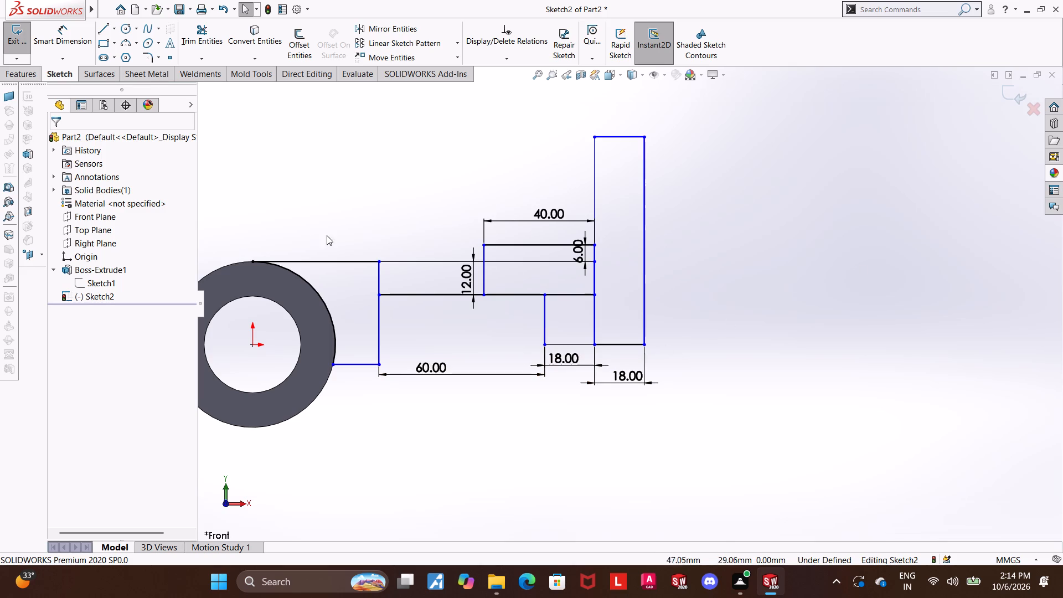
click(77, 26)
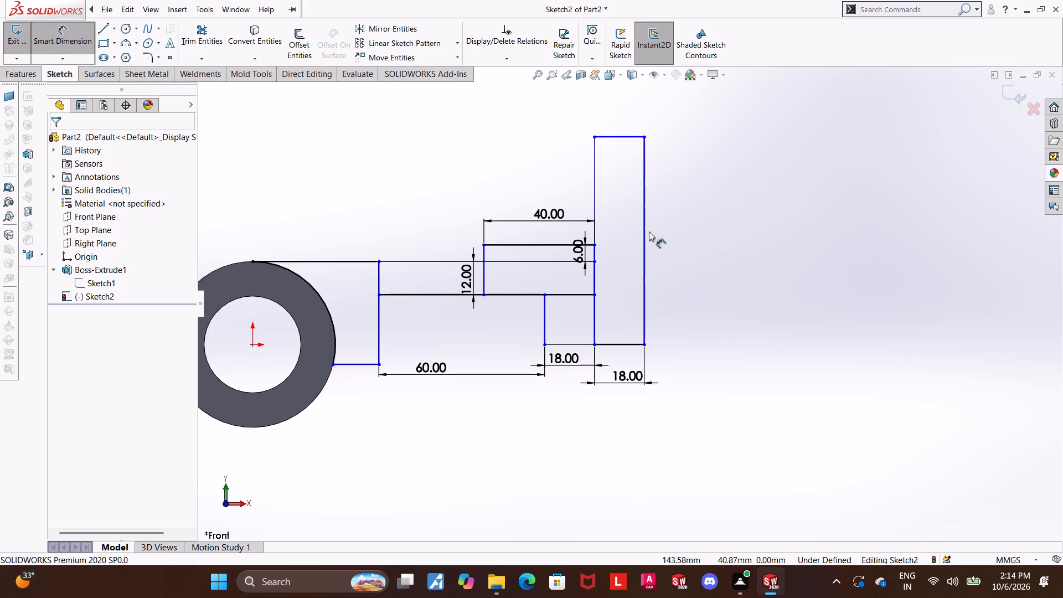
click(645, 229)
click(713, 245)
text(80)
key(Return)
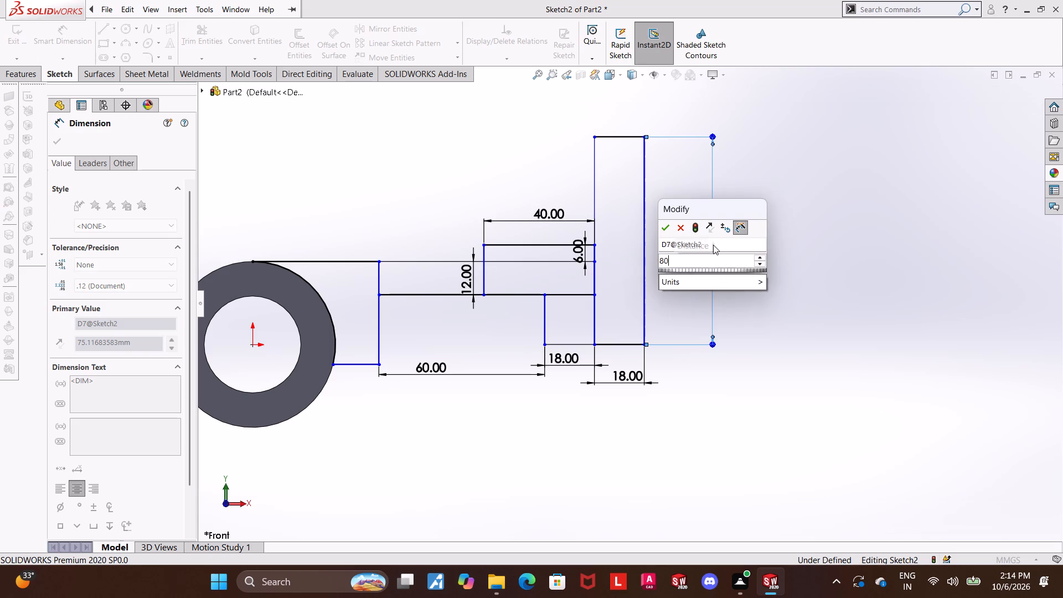
key(Escape)
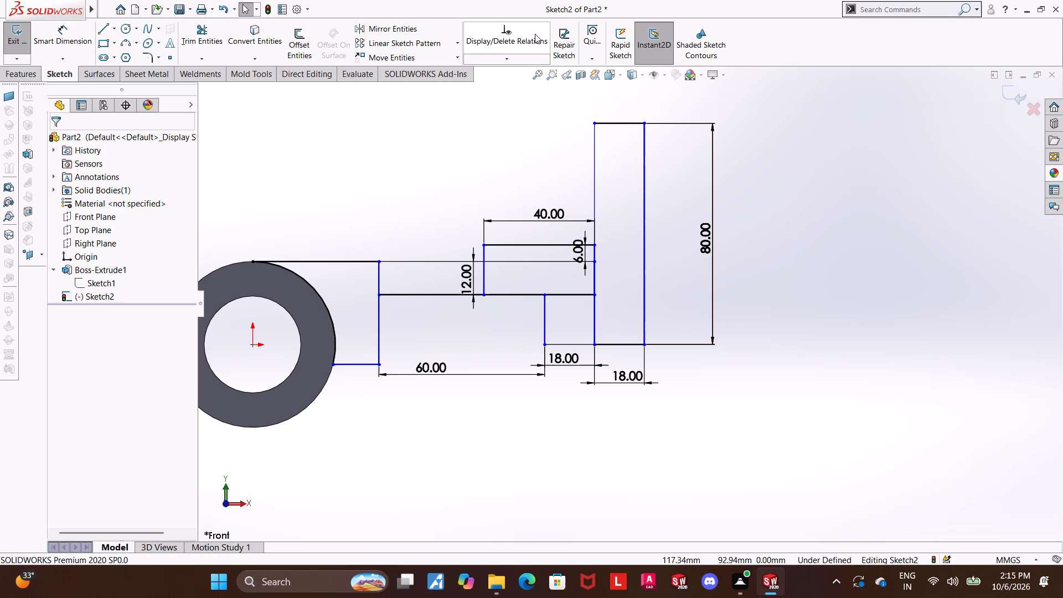
Trim the lines inside the arm: both inner verticals, its top line under the raised step, and its underside beside the tall rectangle.
scroll(835, 289, up, 2)
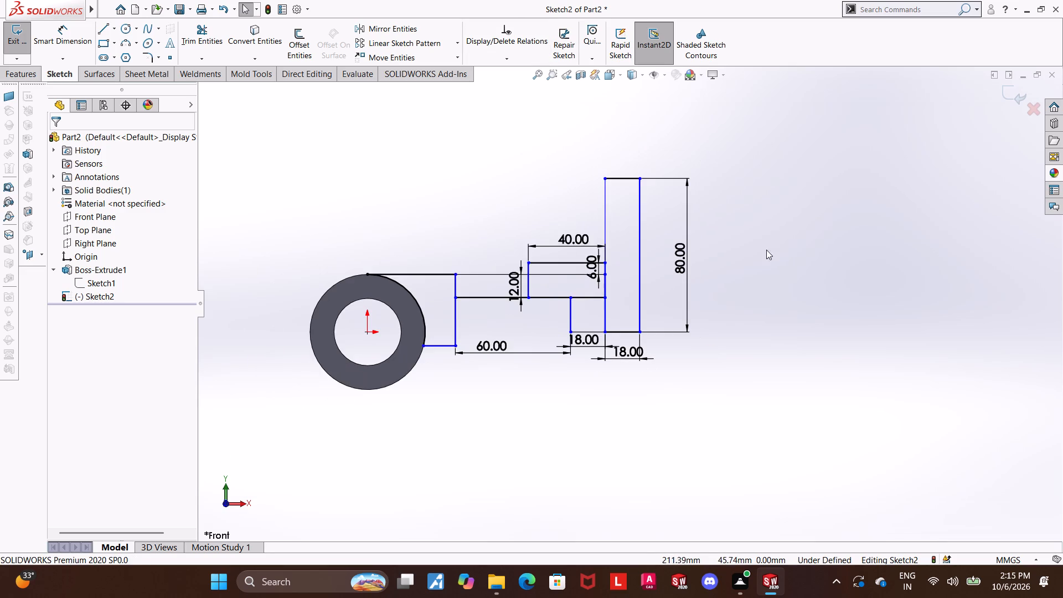
middle_drag(751, 270, 781, 320)
scroll(767, 303, up, 1)
scroll(556, 265, down, 3)
click(1040, 427)
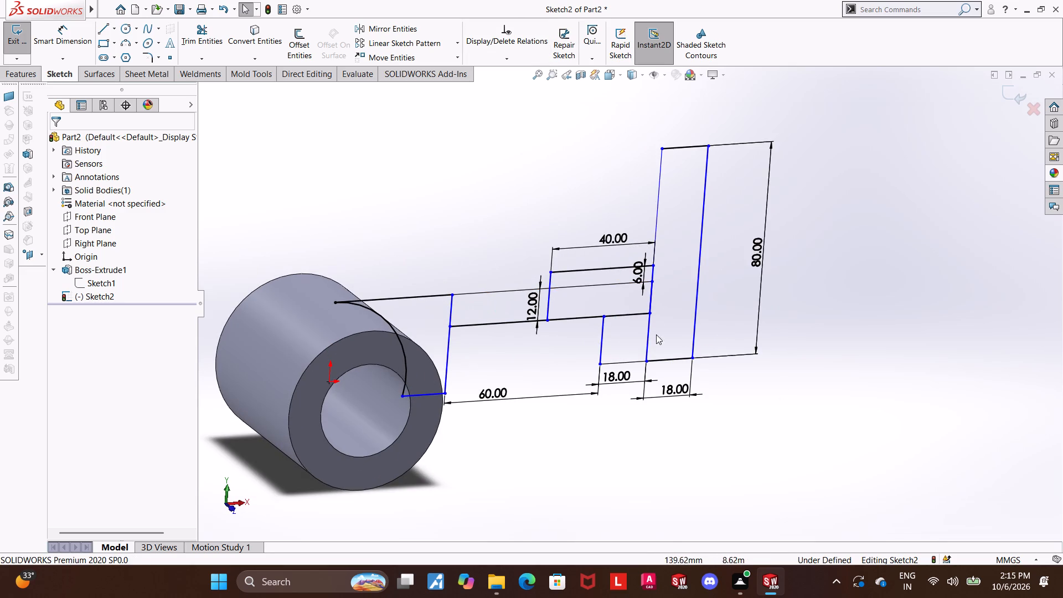
scroll(559, 299, down, 2)
click(189, 39)
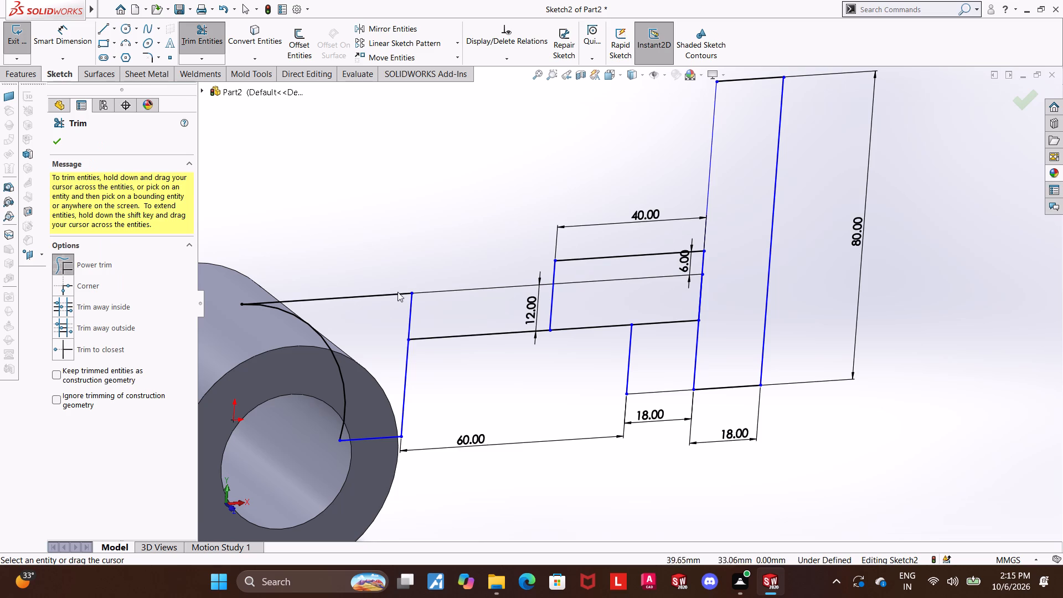
drag(416, 311, 374, 309)
drag(569, 301, 556, 301)
drag(576, 306, 524, 295)
drag(621, 299, 619, 272)
click(648, 342)
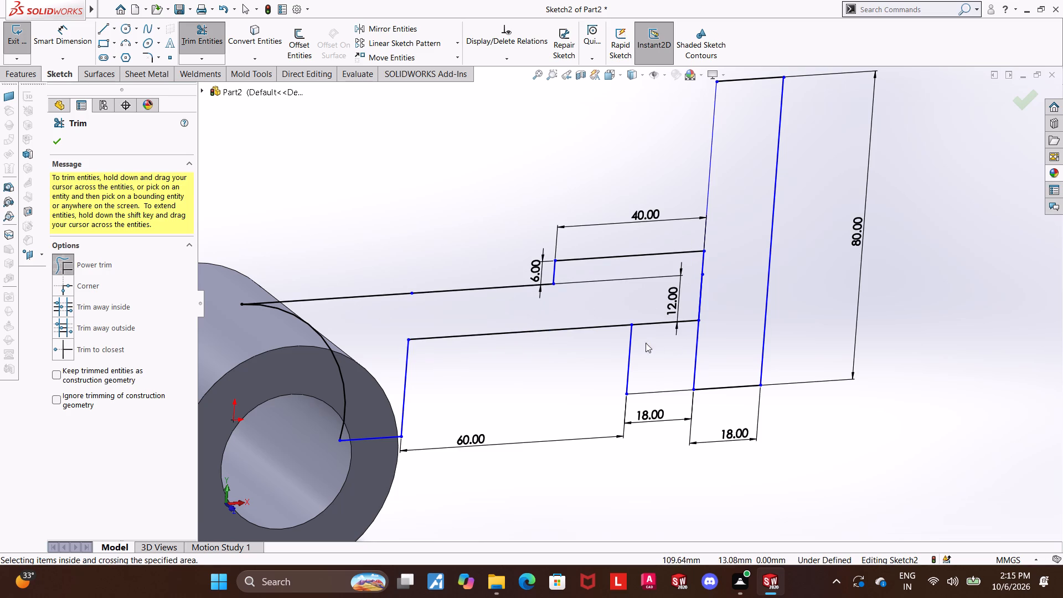
drag(655, 339, 652, 296)
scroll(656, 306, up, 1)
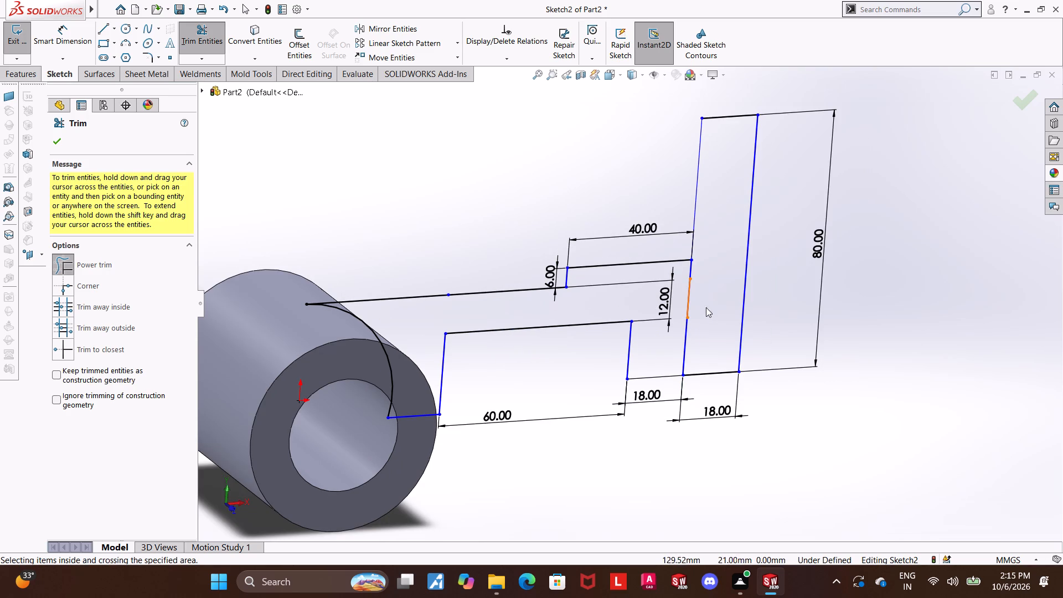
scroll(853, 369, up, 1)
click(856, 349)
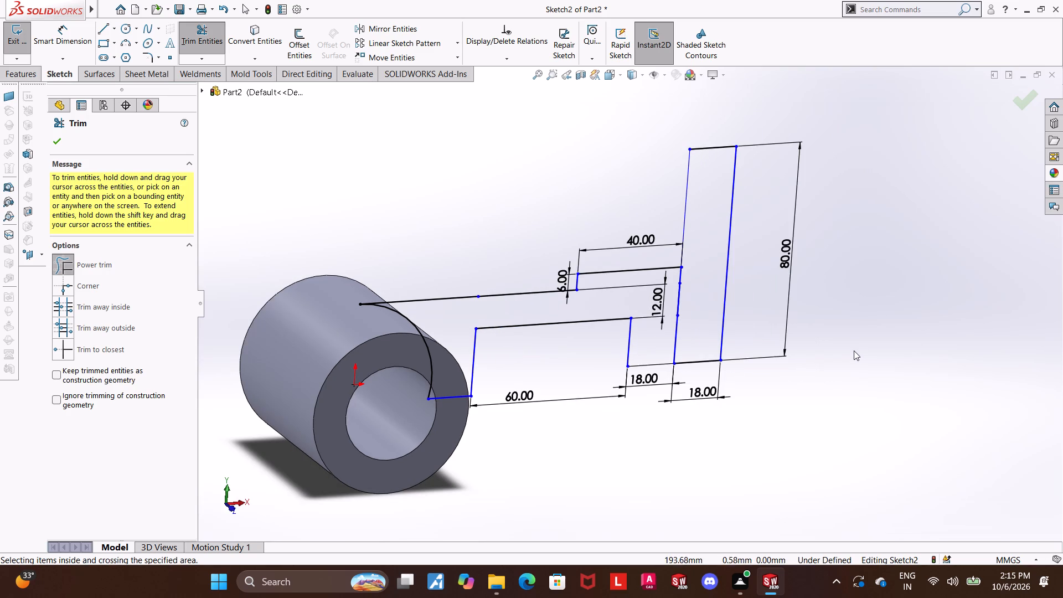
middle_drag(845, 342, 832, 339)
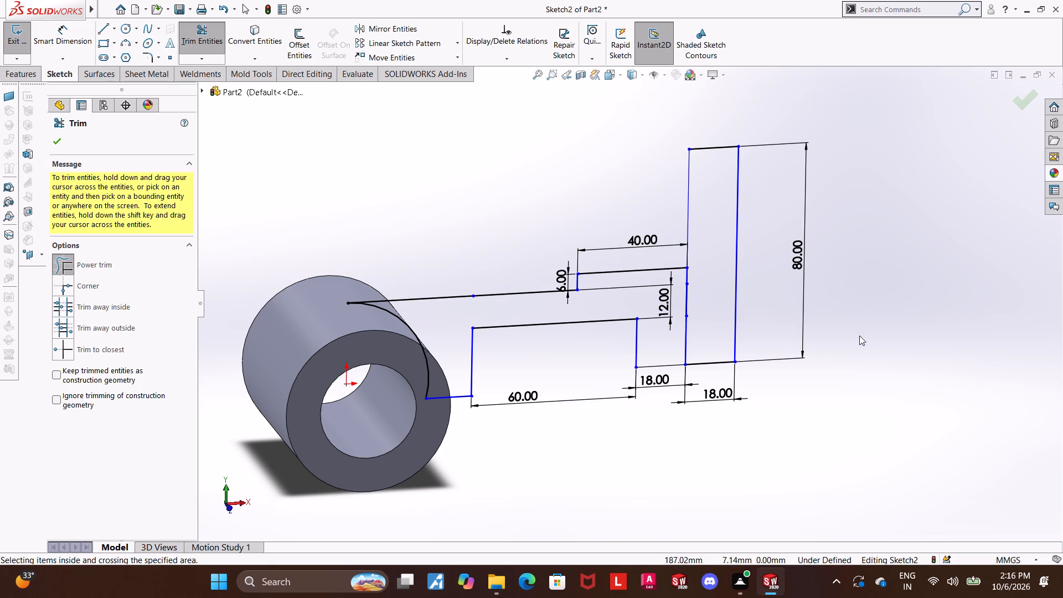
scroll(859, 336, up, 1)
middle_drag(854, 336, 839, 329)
In the front view, leave Trim and move the 12 mm arm thickness dimension toward the boss, before the raised step.
click(608, 73)
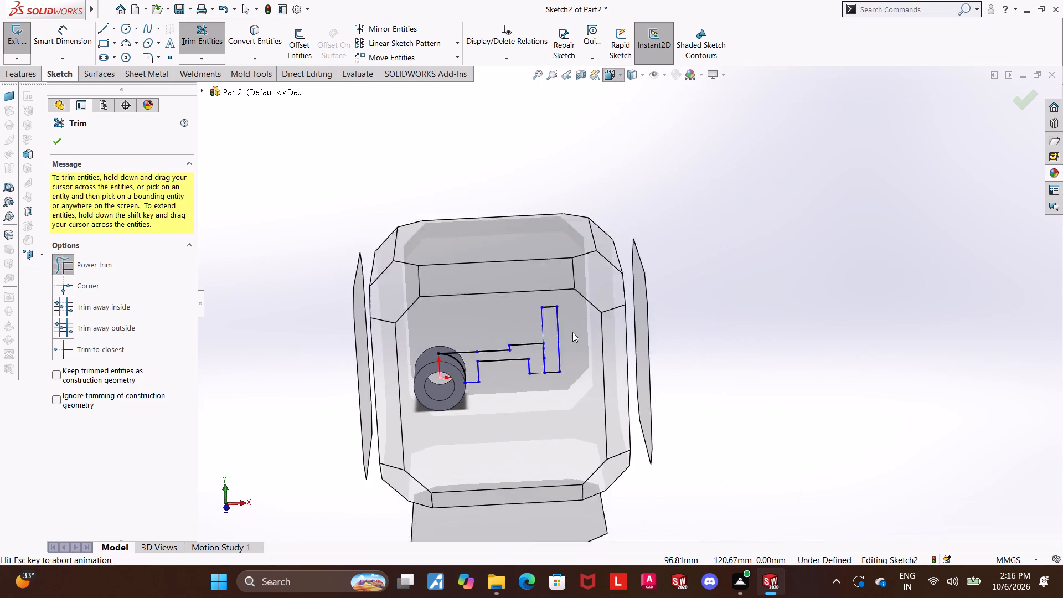
click(572, 332)
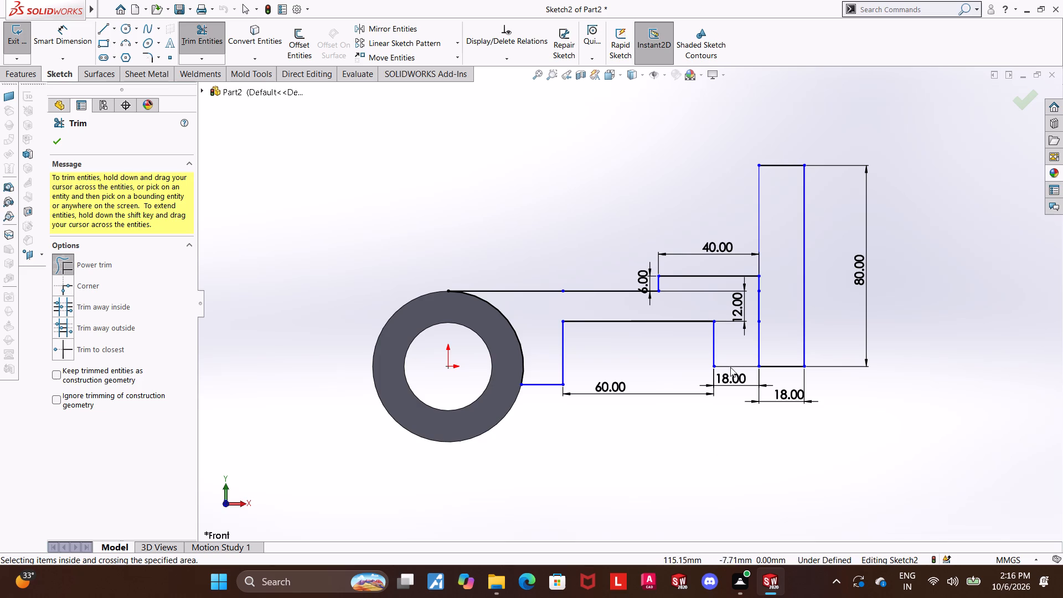
drag(741, 303, 654, 308)
click(512, 270)
click(620, 190)
scroll(749, 299, down, 2)
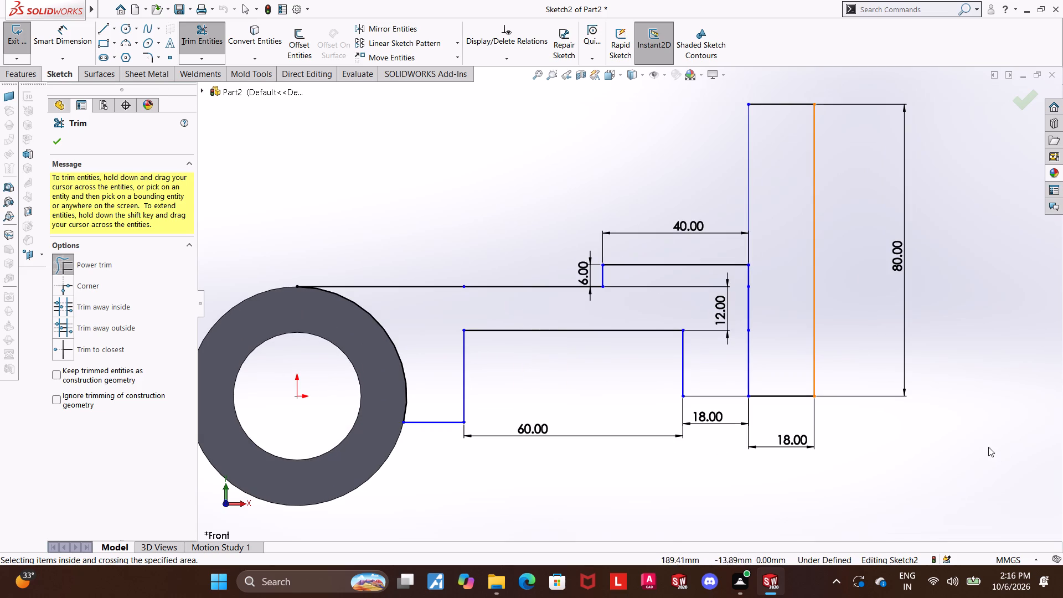
click(988, 447)
click(724, 310)
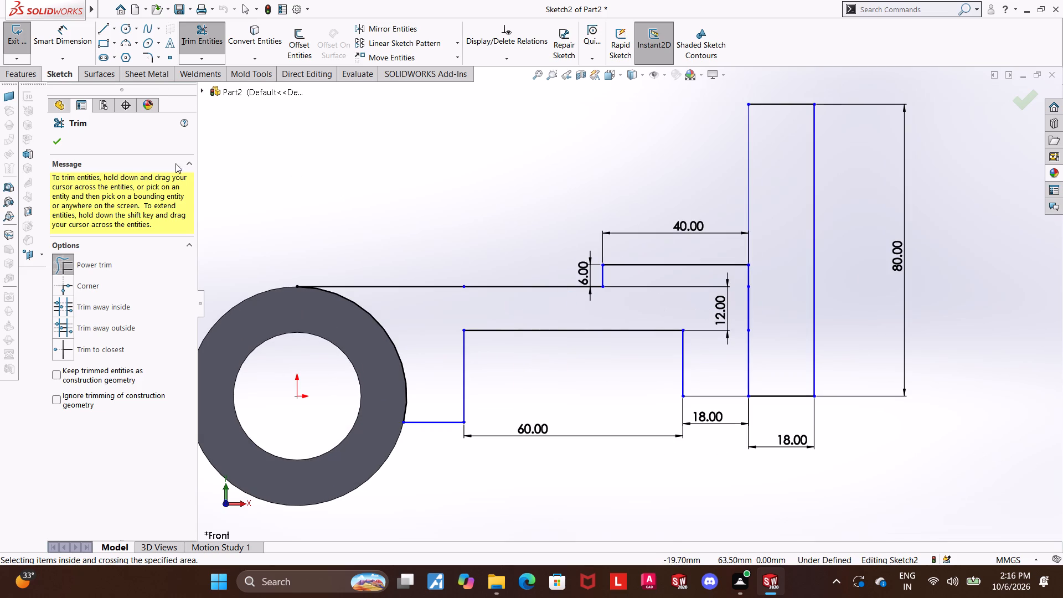
click(63, 141)
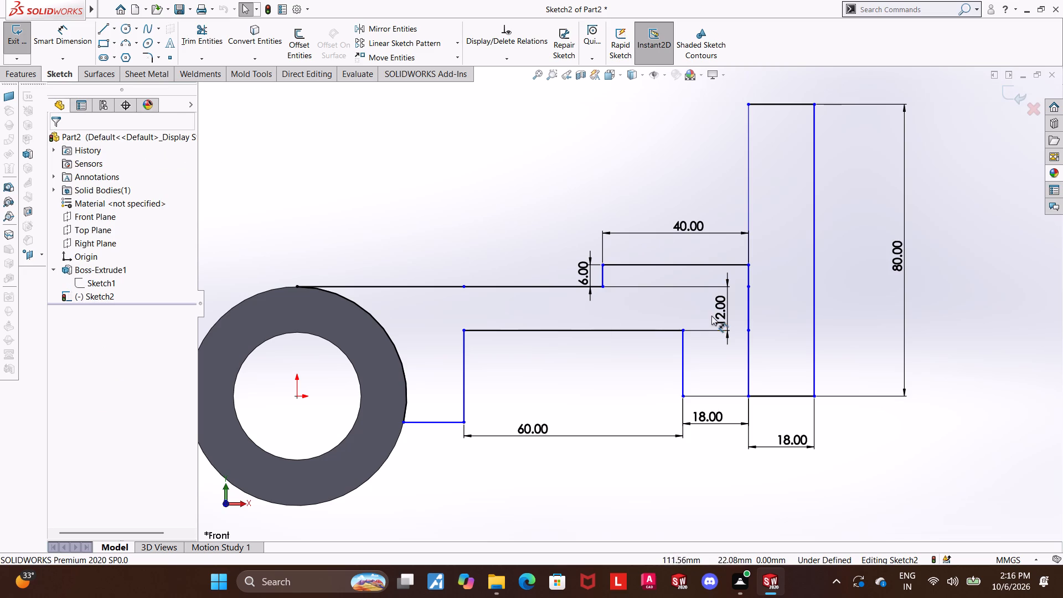
drag(718, 318, 541, 307)
click(513, 153)
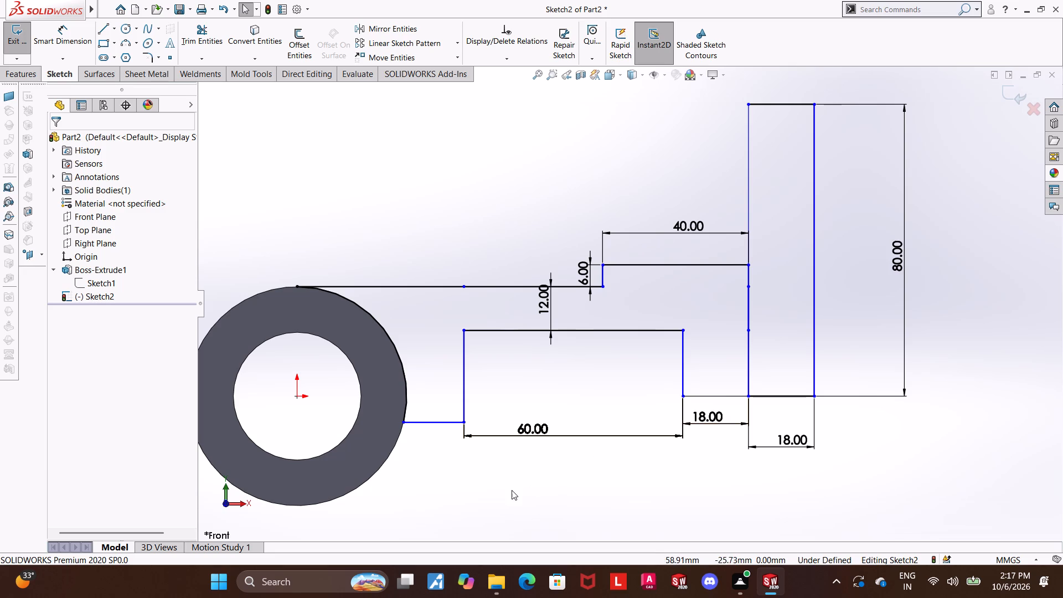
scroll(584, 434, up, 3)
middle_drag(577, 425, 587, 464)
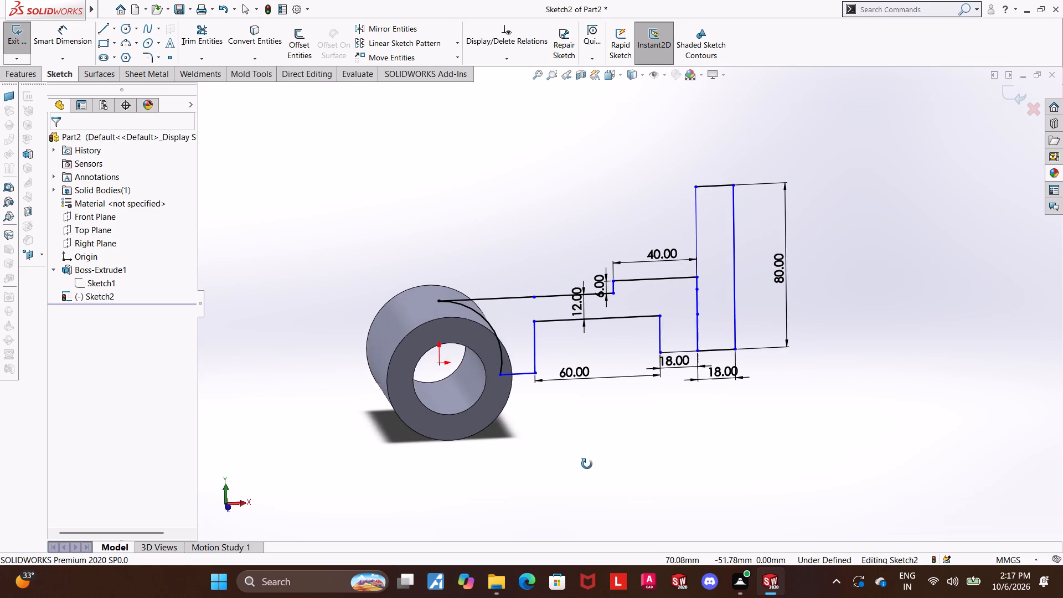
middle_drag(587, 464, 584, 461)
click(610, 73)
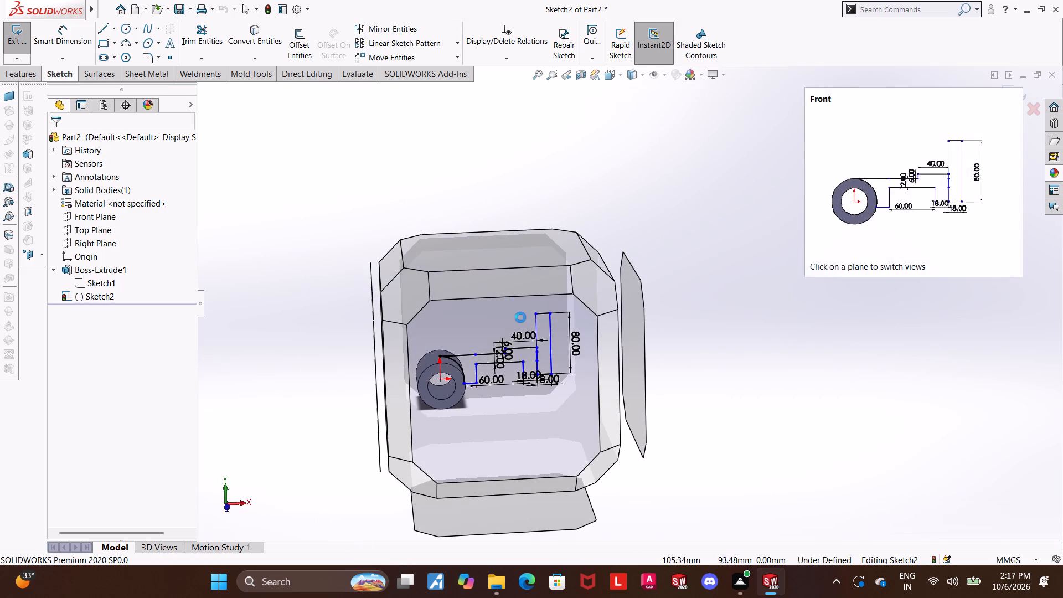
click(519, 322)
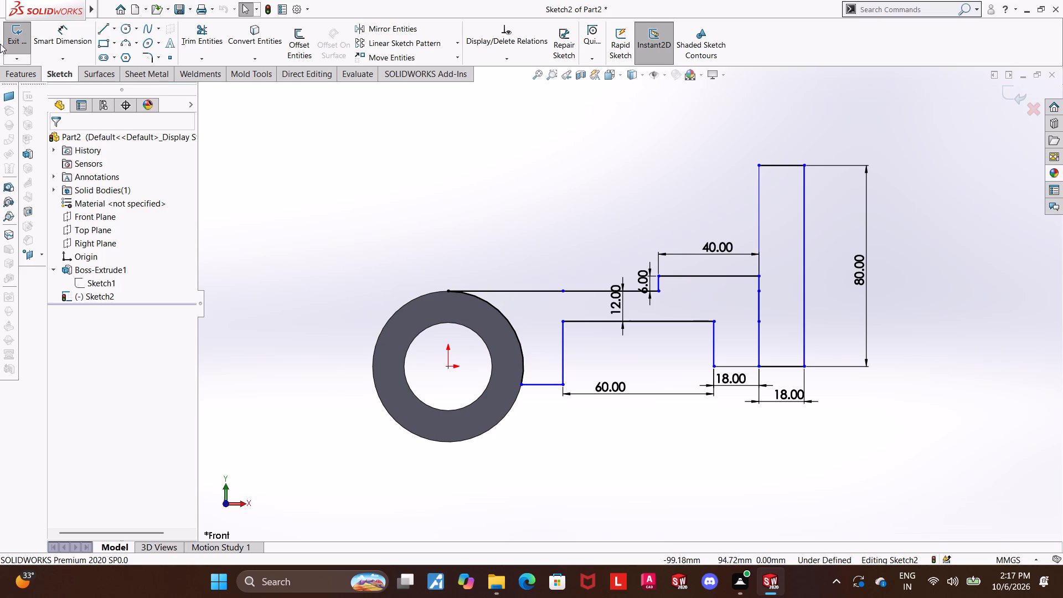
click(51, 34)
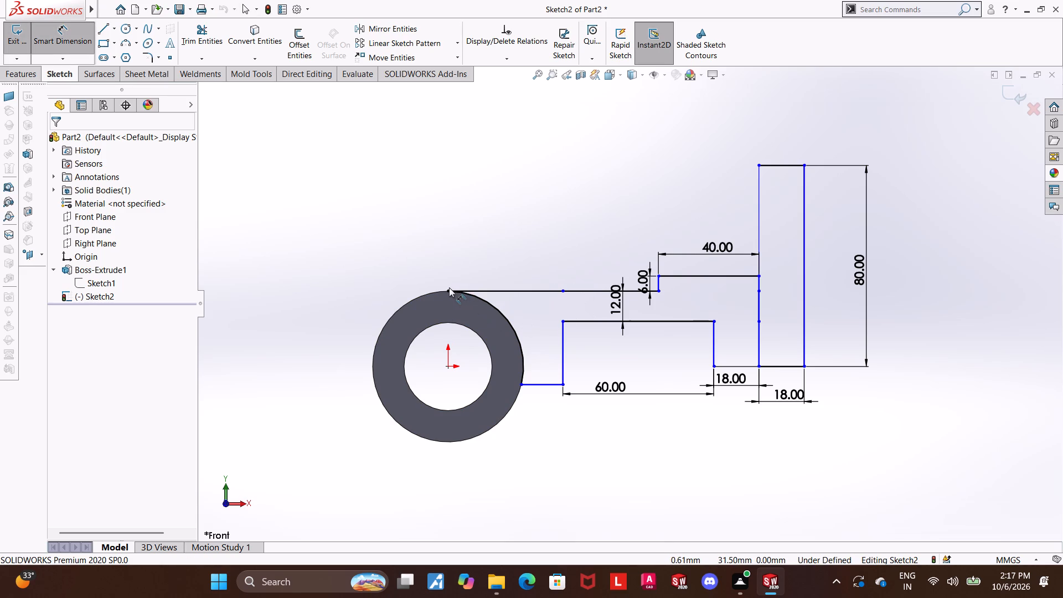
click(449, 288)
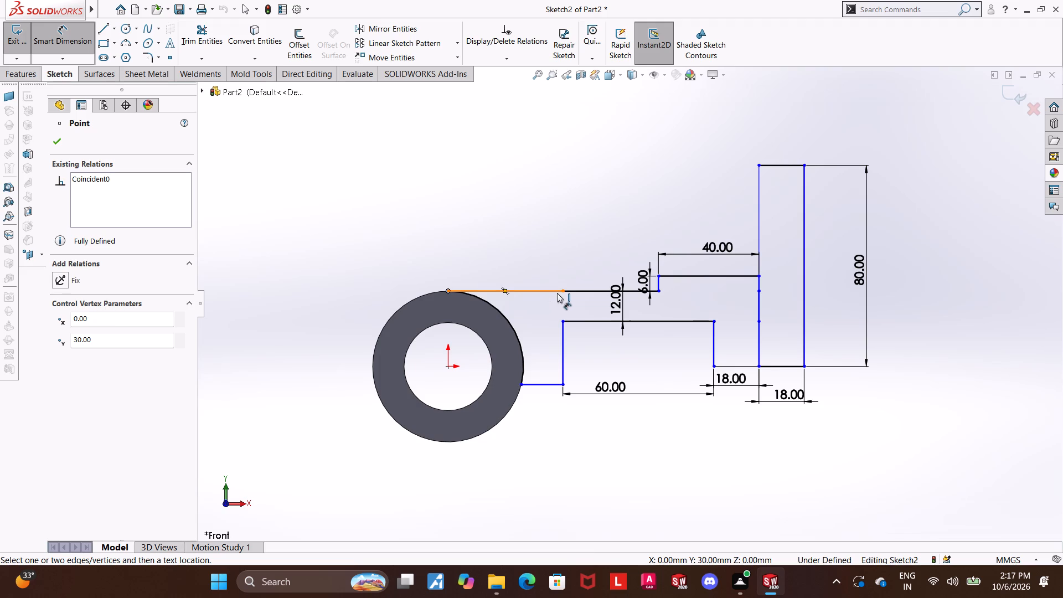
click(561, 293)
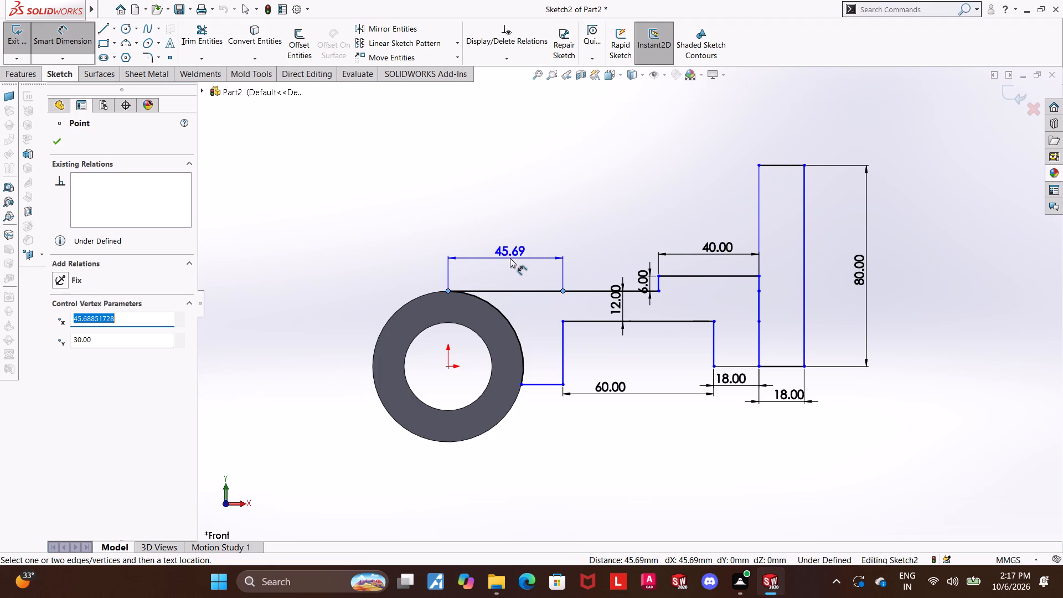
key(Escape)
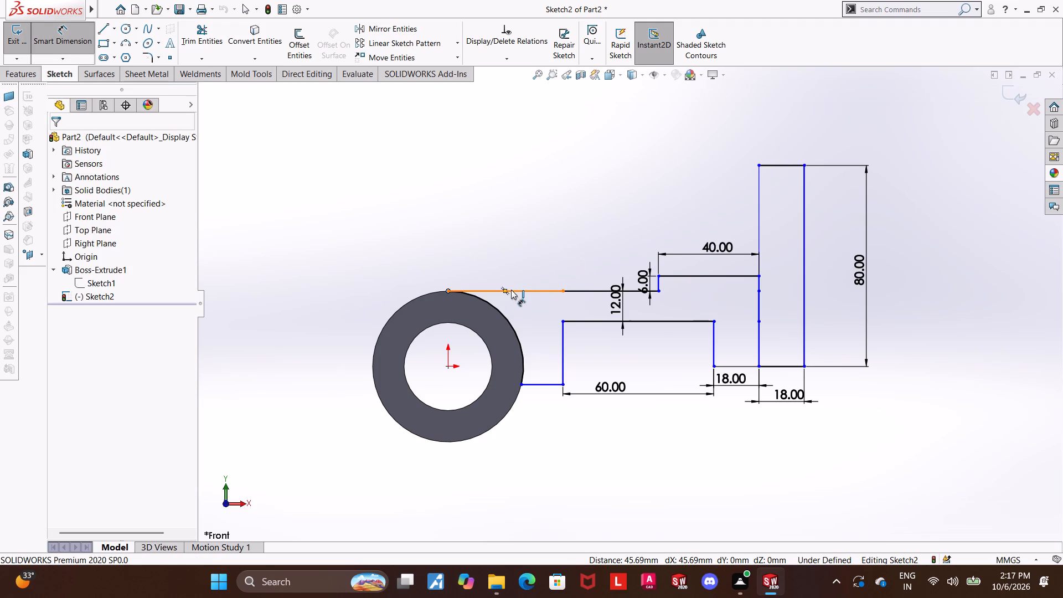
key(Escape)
Draw a vertical centerline about 27 mm long upward from the arm's top line near the boss.
click(116, 34)
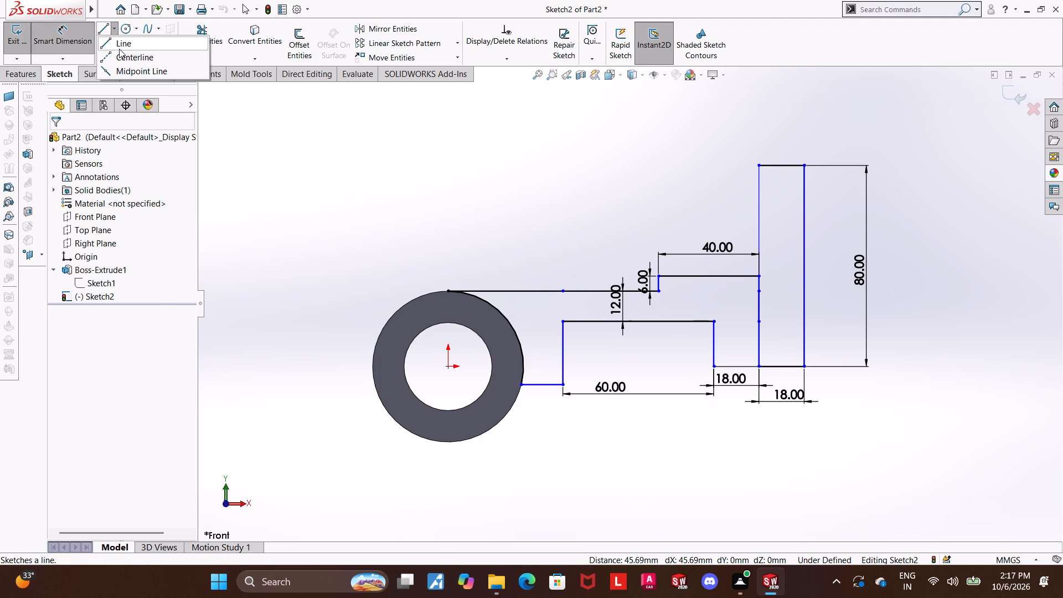
click(120, 57)
click(515, 288)
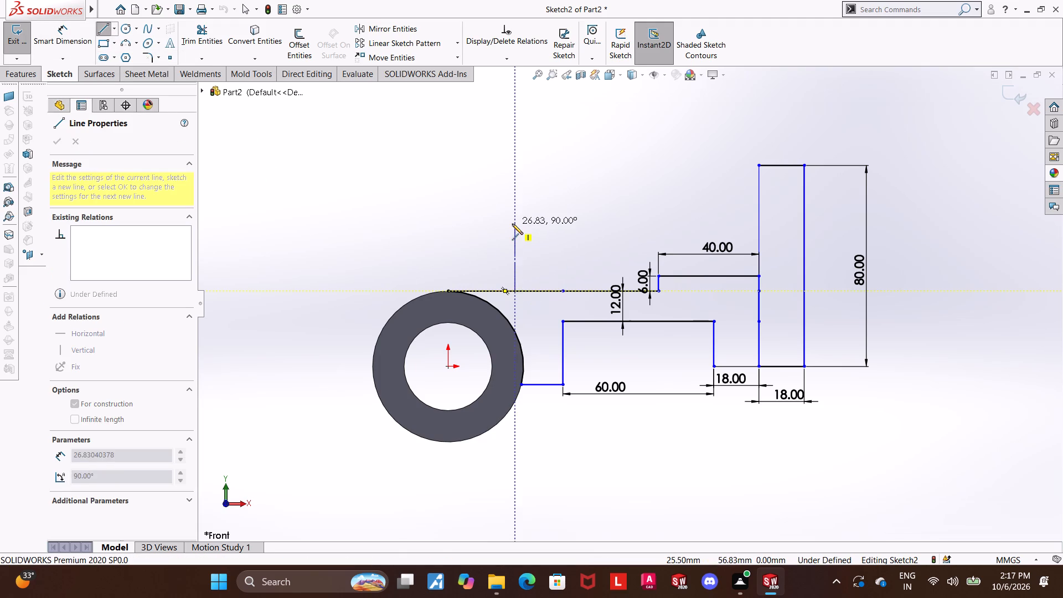
click(512, 224)
key(Escape)
key(Escape)
Dimension the vertical centerline 24 mm from the arm line's start point at the top of the boss.
click(53, 45)
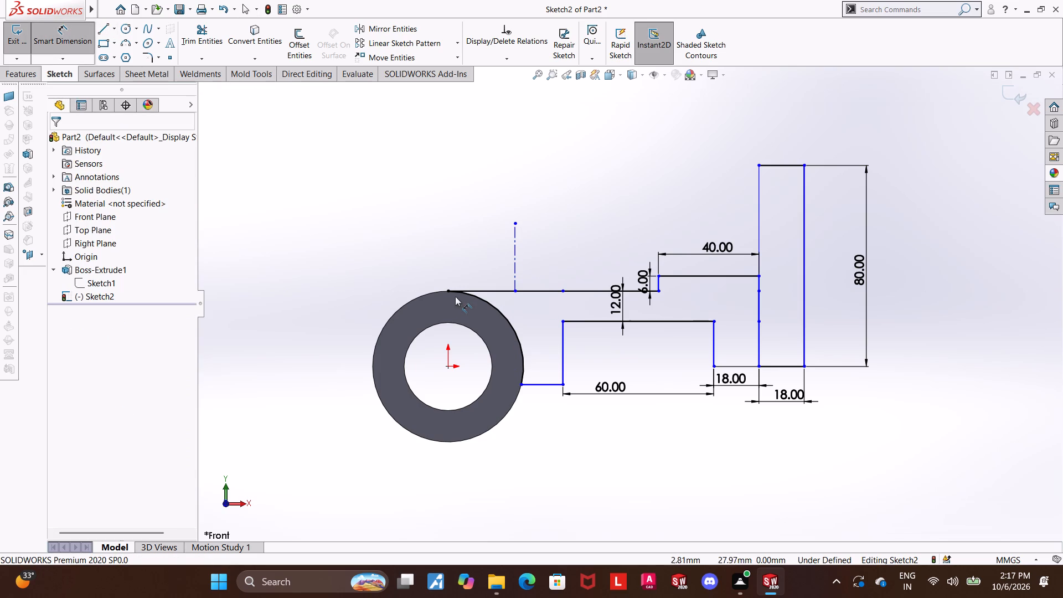
click(450, 291)
click(517, 271)
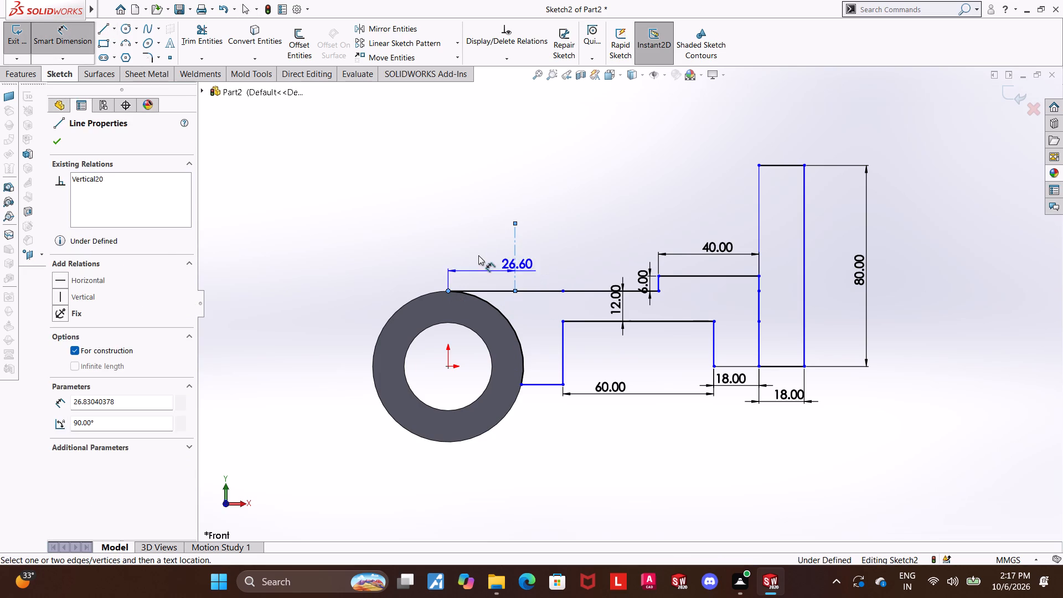
click(478, 255)
text(24)
key(Return)
key(Escape)
key(Escape)
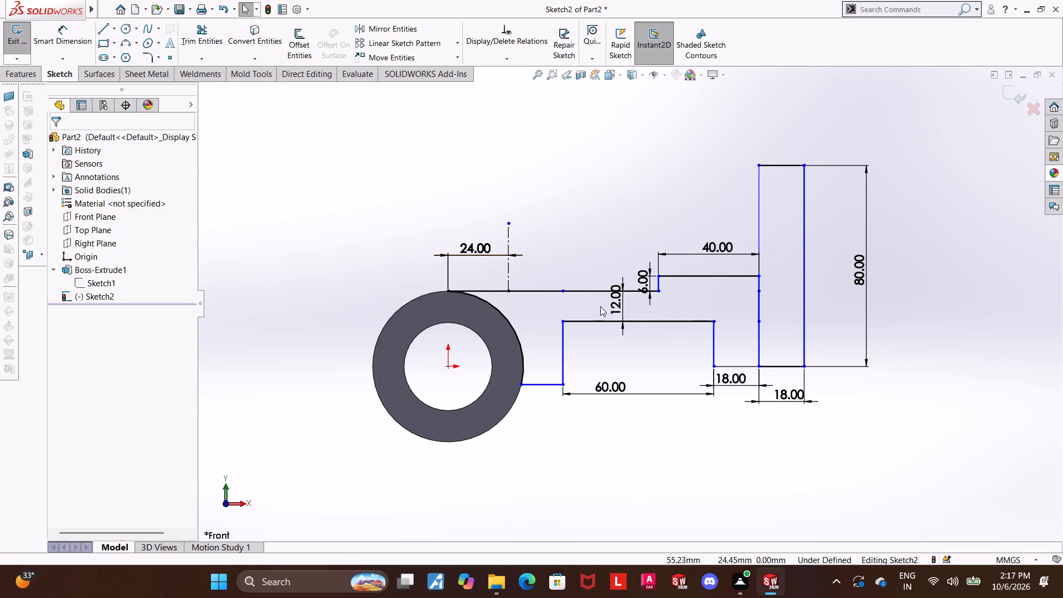
click(585, 240)
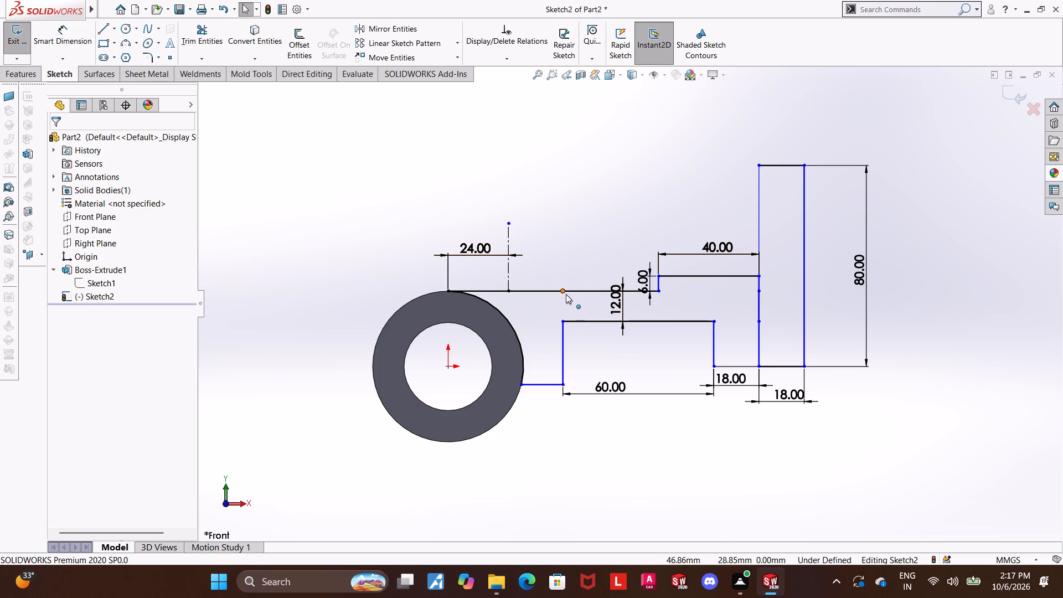
Add a coincident relation between the midpoint of the short lower horizontal line and the boss's outer circular edge.
click(541, 384)
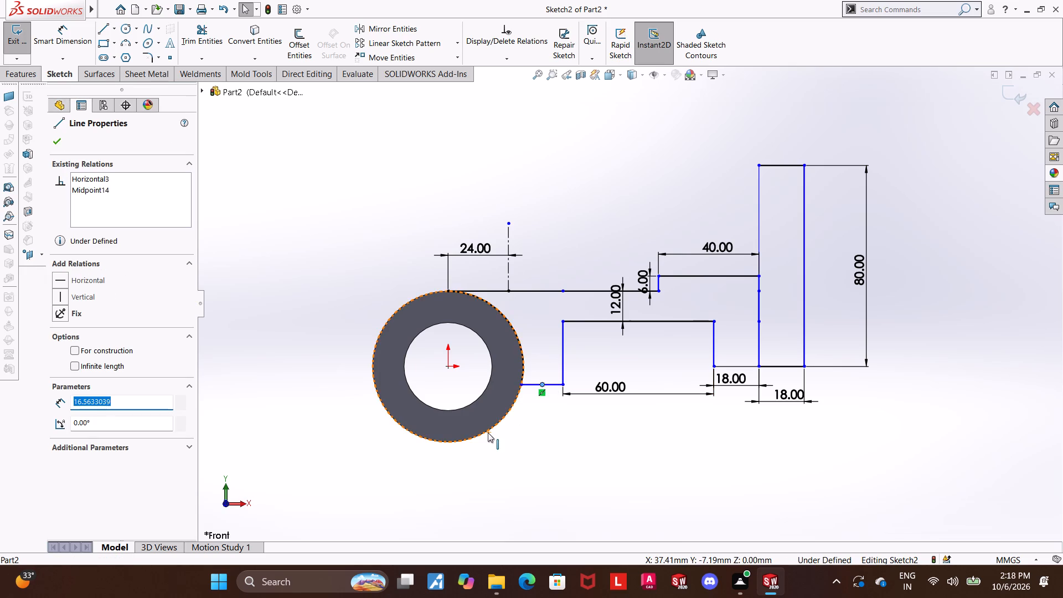
ctrl+click(488, 432)
click(61, 348)
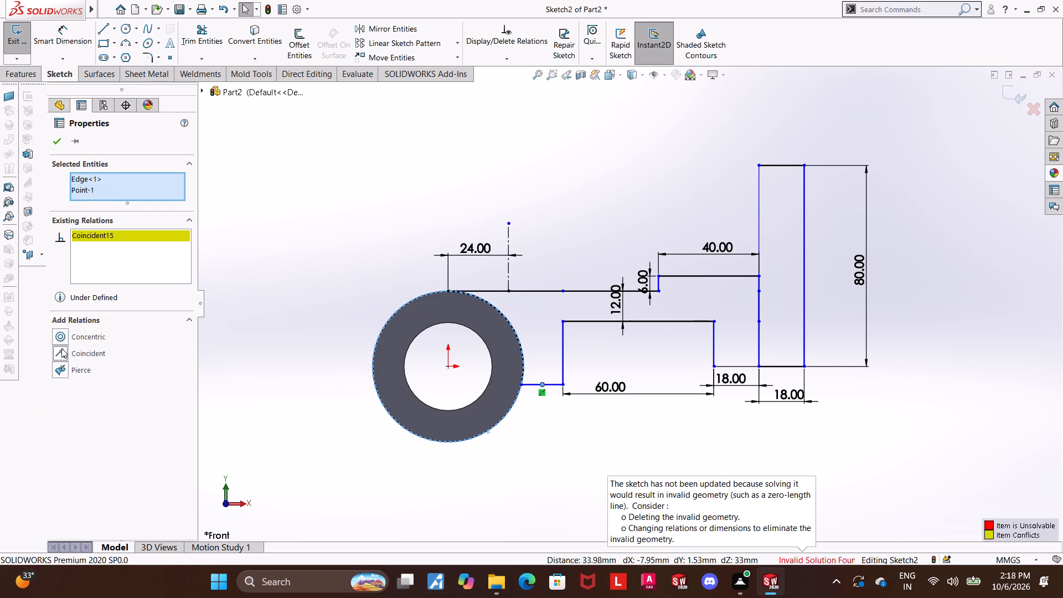
click(498, 470)
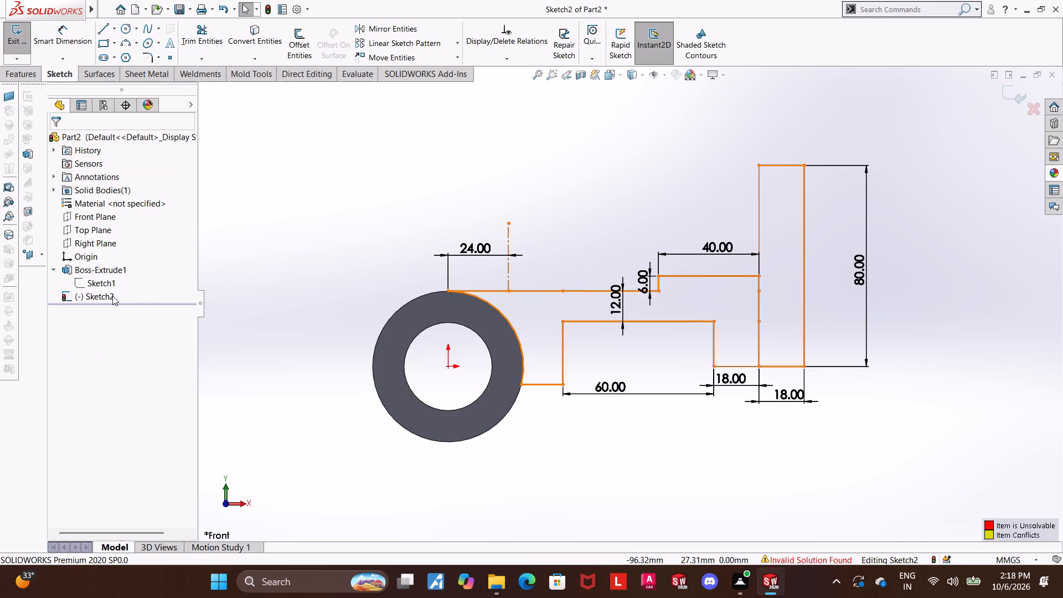
Undo the coincident relation between the short lower horizontal line's midpoint and the boss's outer edge, and clear the selection.
click(255, 318)
key(ctrl+z)
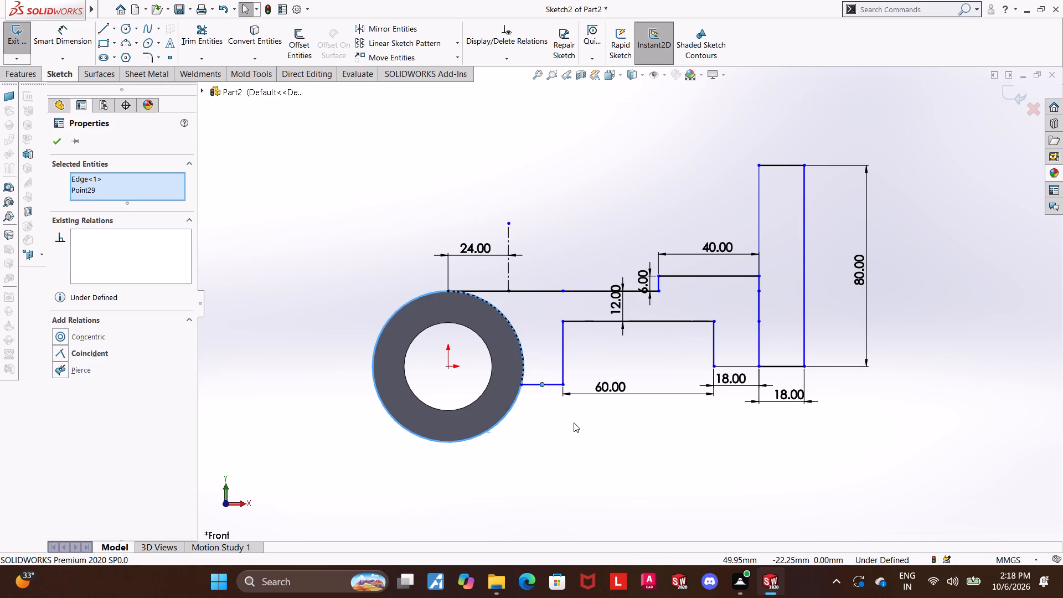
click(574, 422)
Move the short lower horizontal line down until it is about 42 mm long, ending near the bottom of the boss's outer circle.
drag(540, 386, 541, 426)
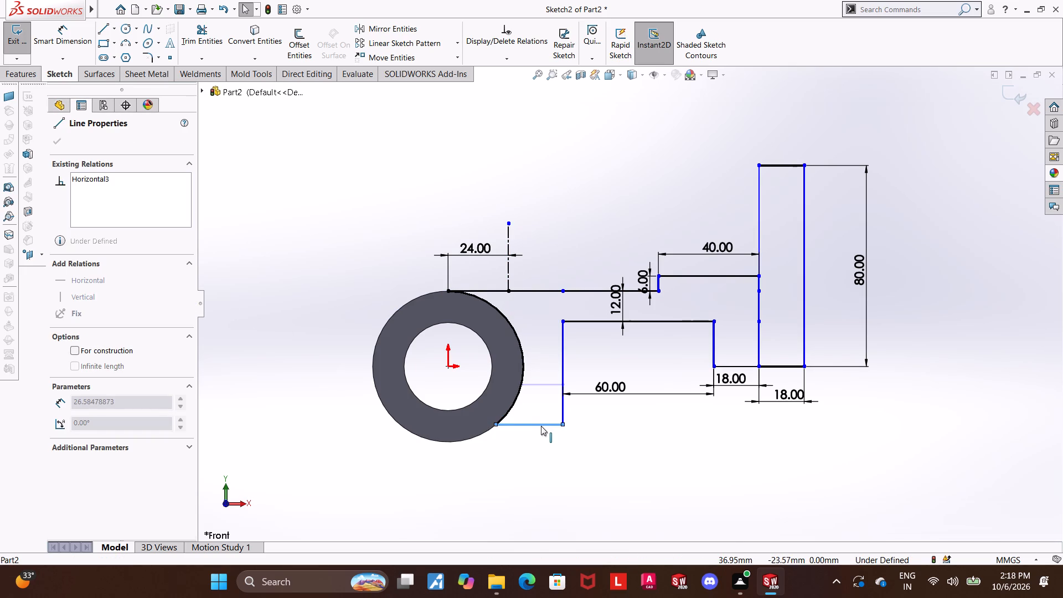
drag(541, 426, 539, 435)
click(506, 483)
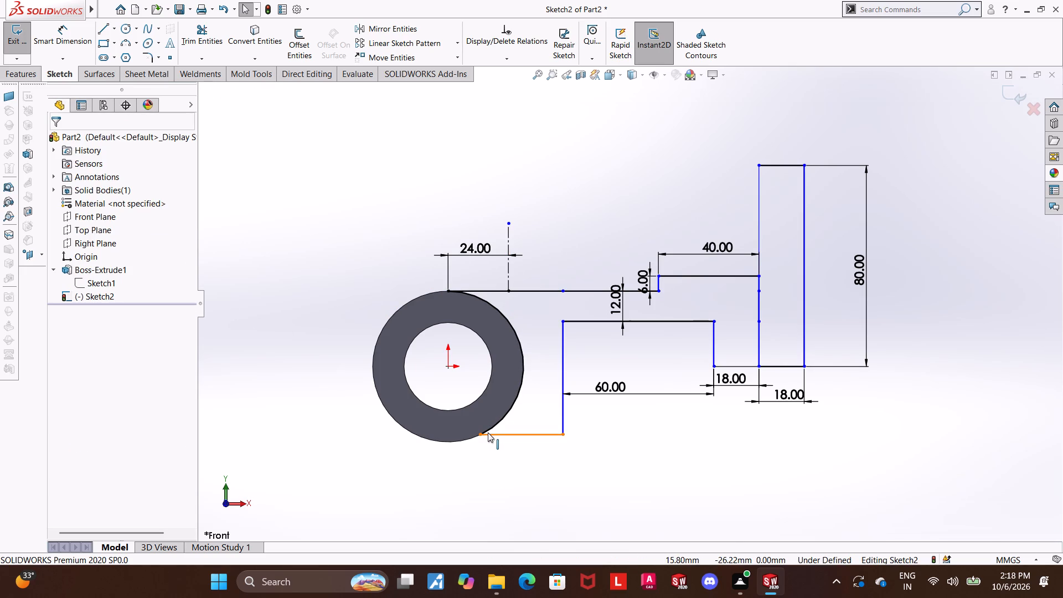
scroll(499, 432, down, 1)
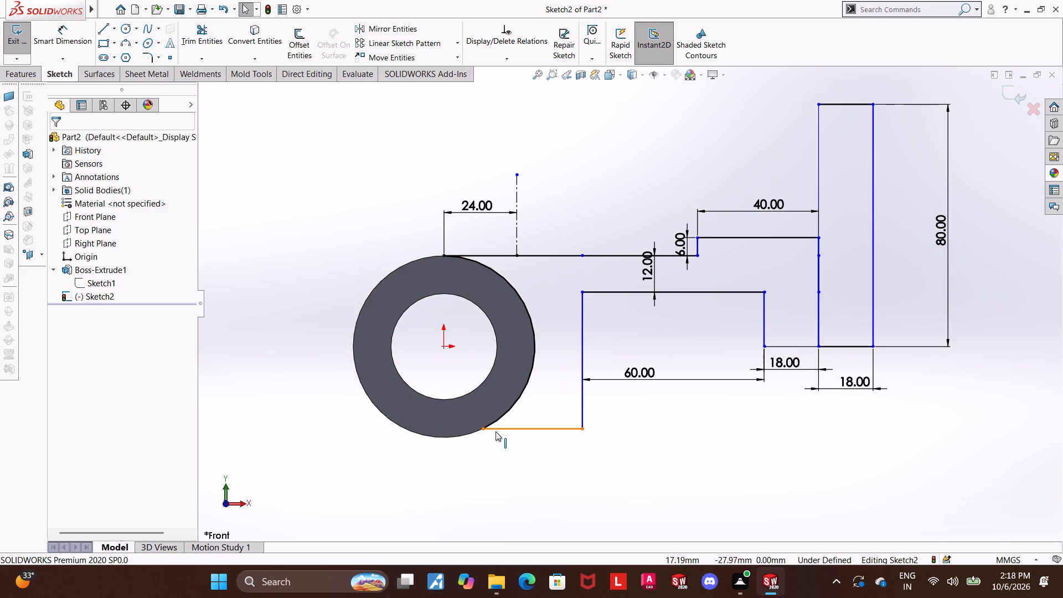
drag(496, 431, 435, 463)
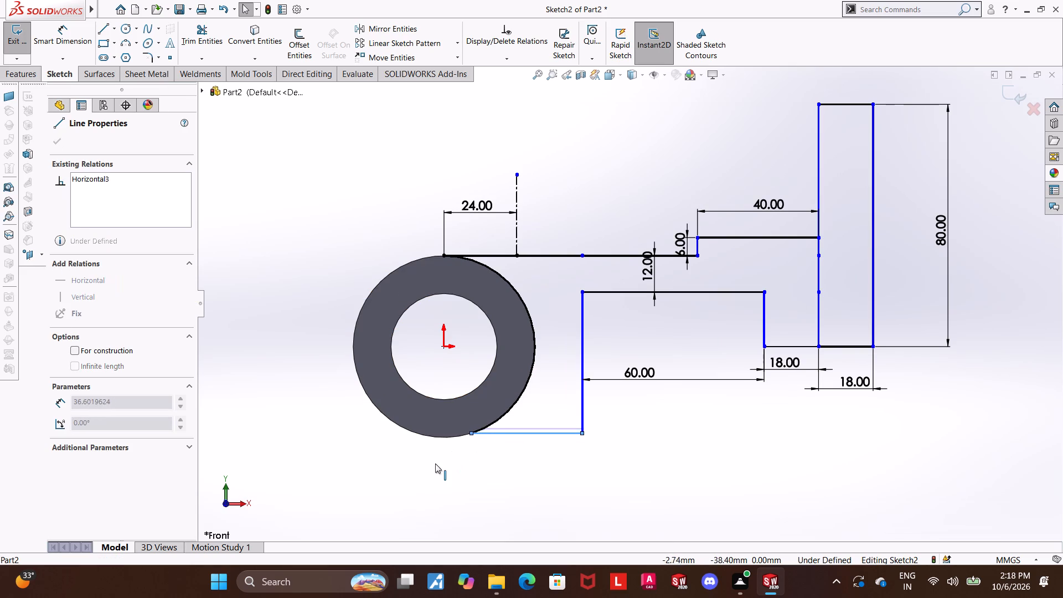
drag(435, 463, 410, 499)
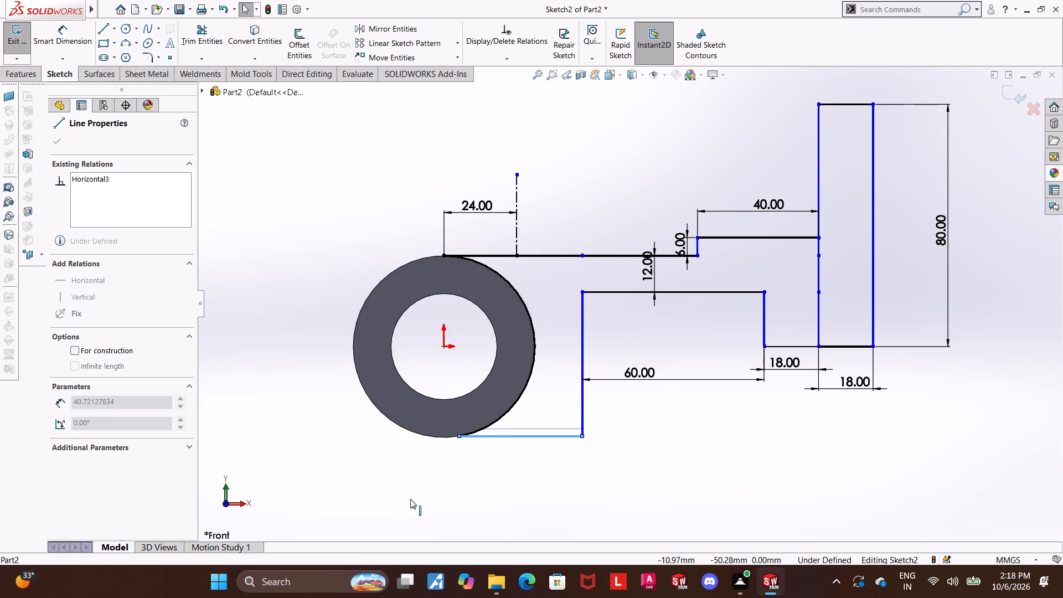
drag(410, 499, 274, 514)
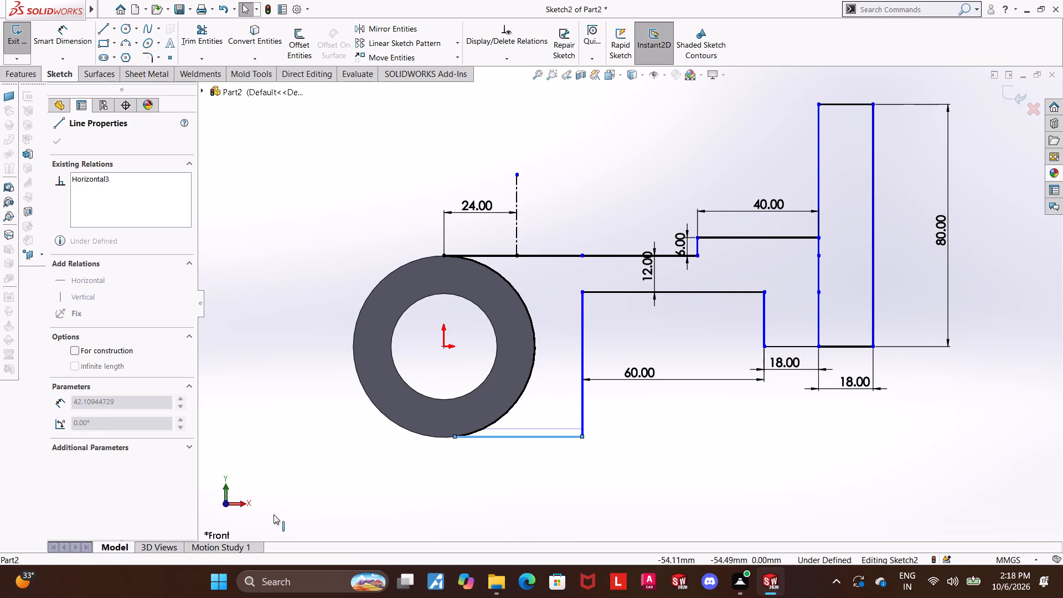
drag(274, 514, 168, 514)
click(509, 482)
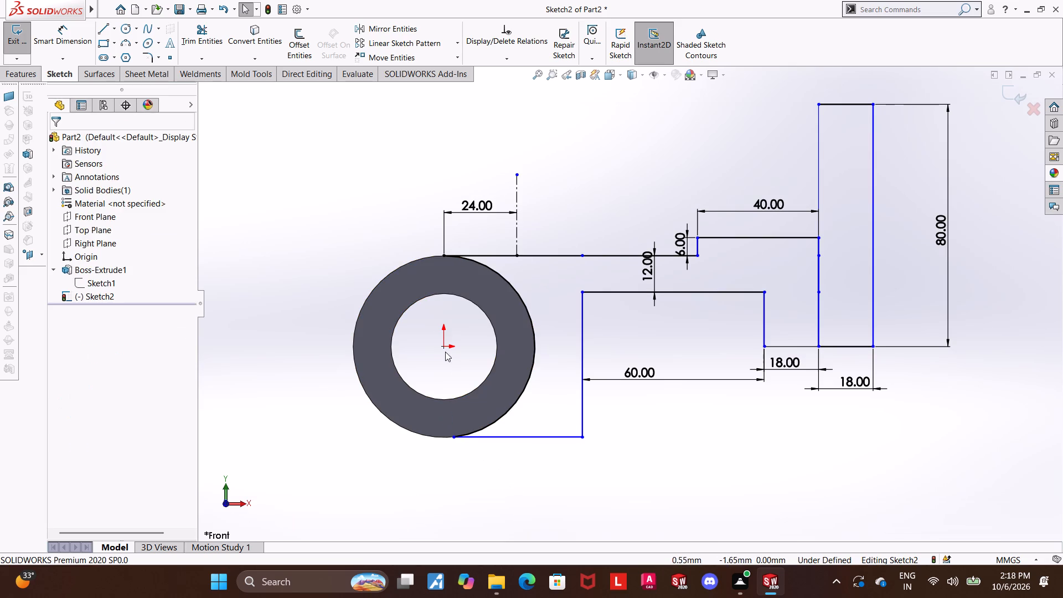
Add a vertical relation between the origin and the boss-side endpoint of the lower horizontal line.
click(442, 347)
ctrl+click(453, 436)
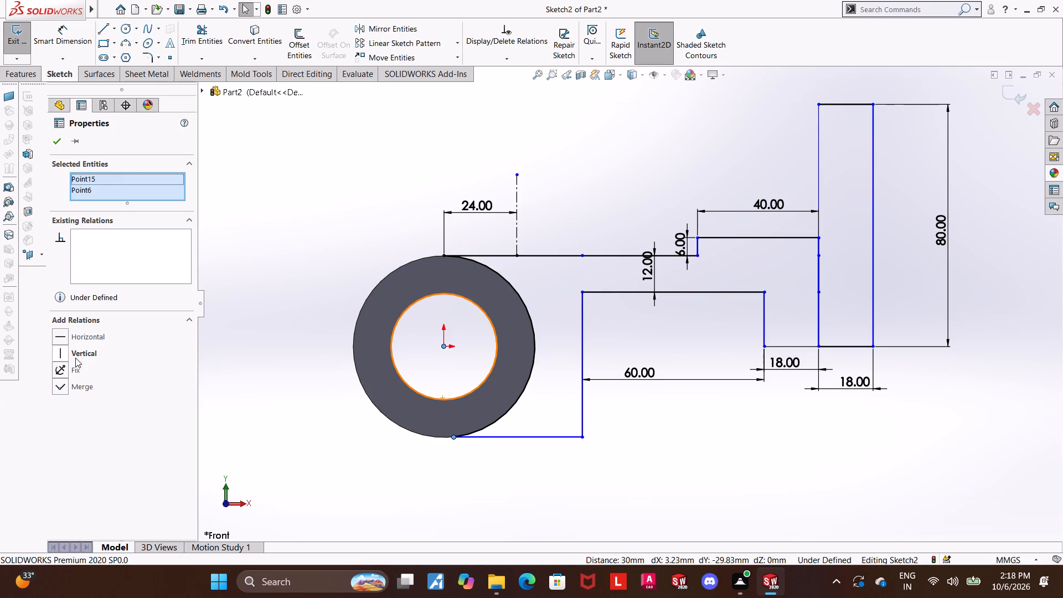
click(64, 352)
click(493, 463)
scroll(659, 474, up, 2)
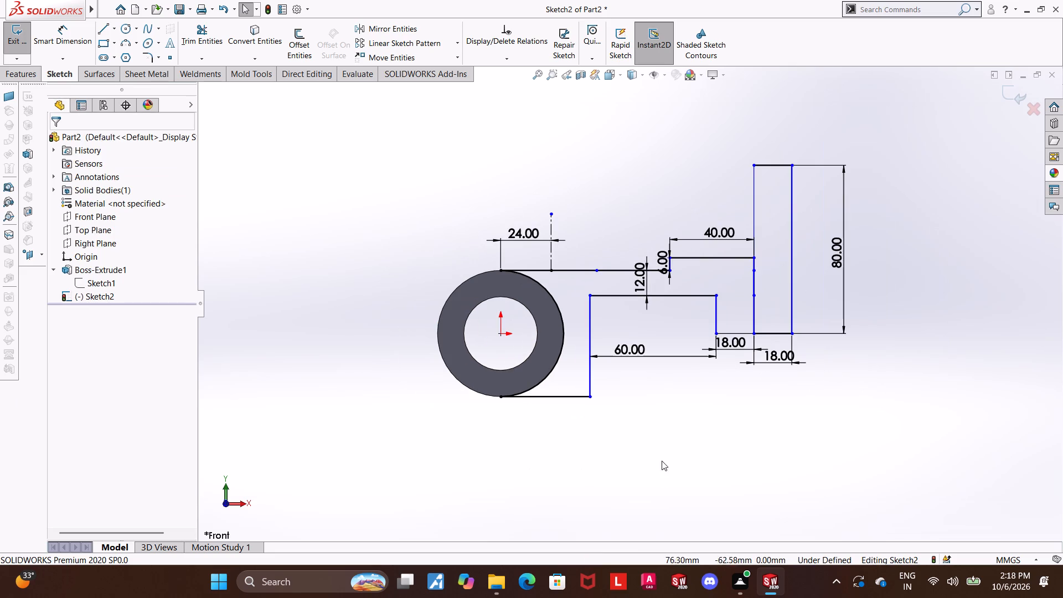
scroll(926, 258, down, 1)
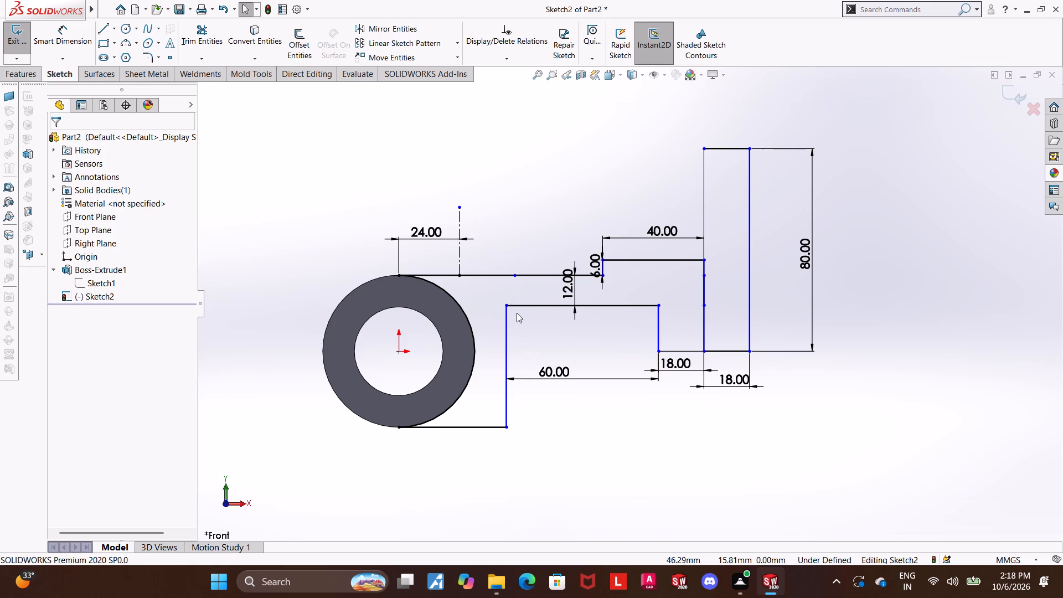
click(557, 449)
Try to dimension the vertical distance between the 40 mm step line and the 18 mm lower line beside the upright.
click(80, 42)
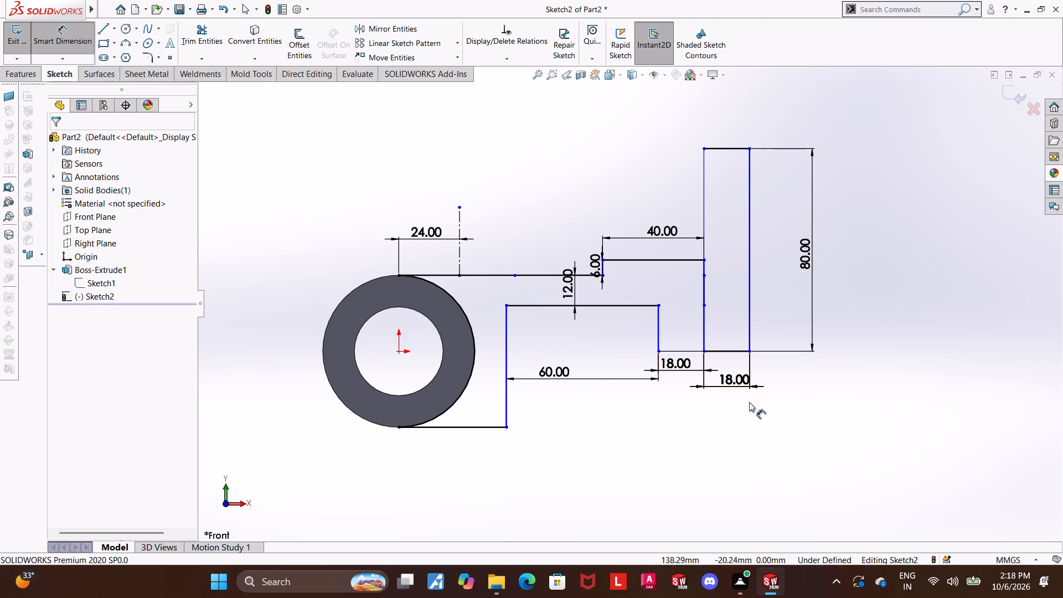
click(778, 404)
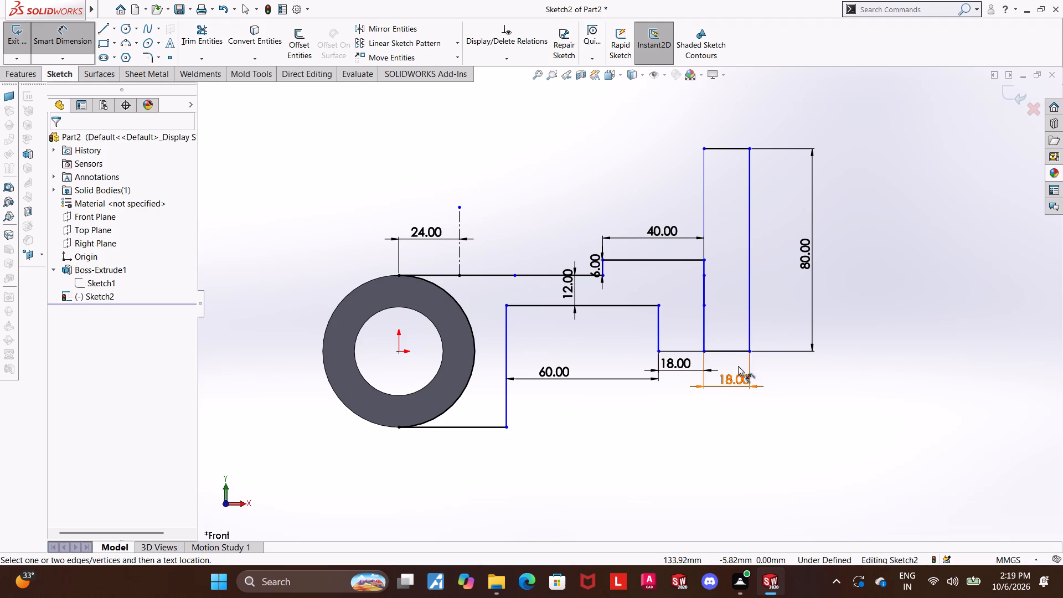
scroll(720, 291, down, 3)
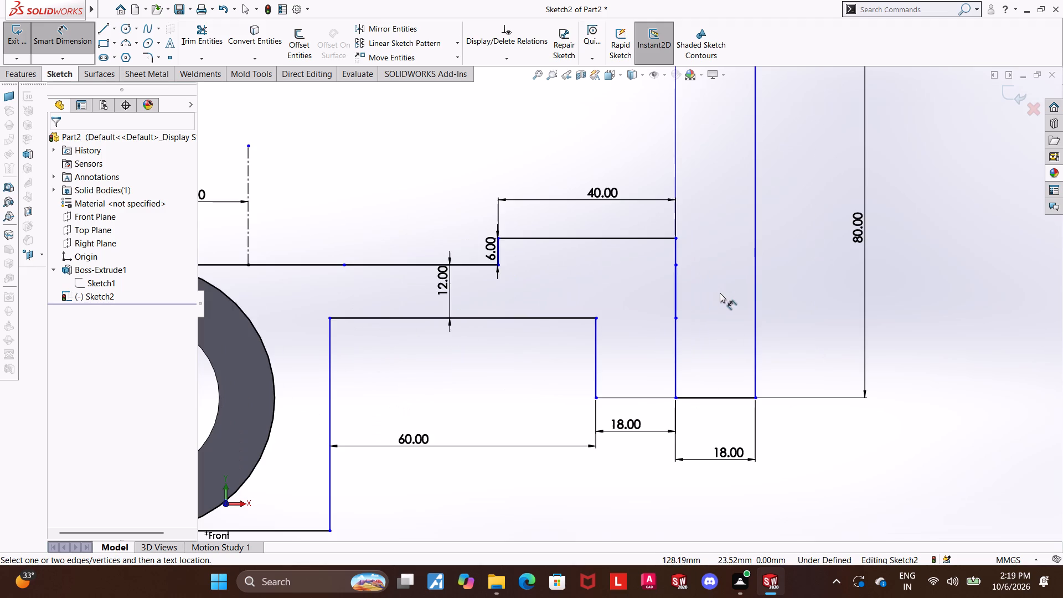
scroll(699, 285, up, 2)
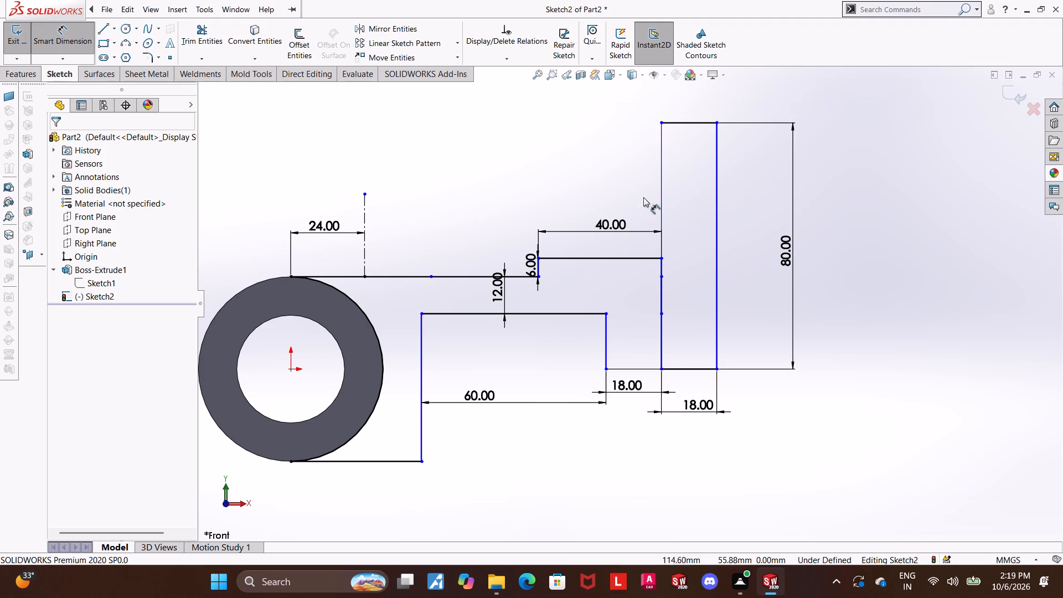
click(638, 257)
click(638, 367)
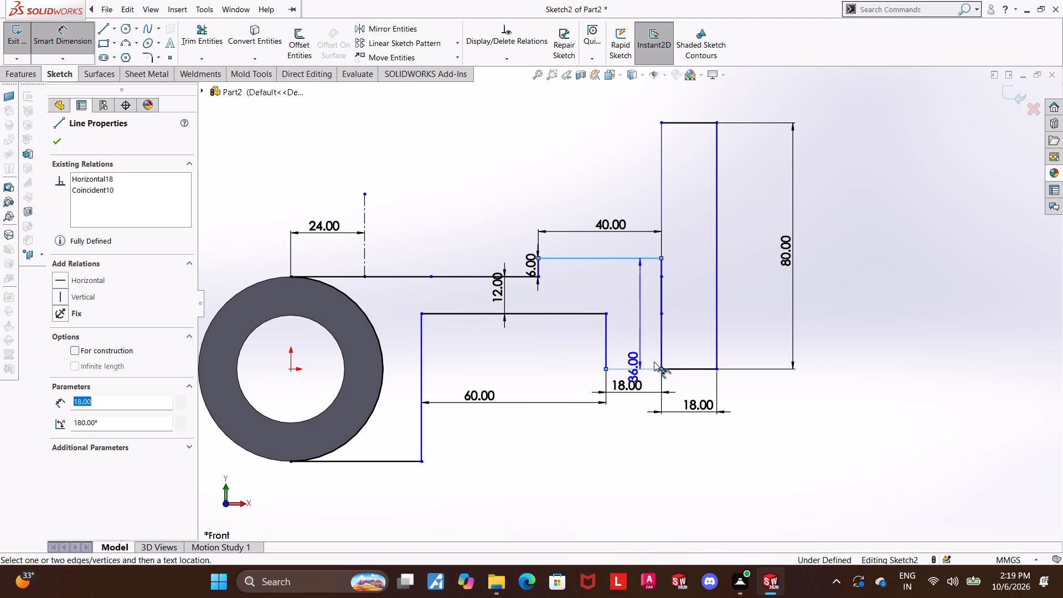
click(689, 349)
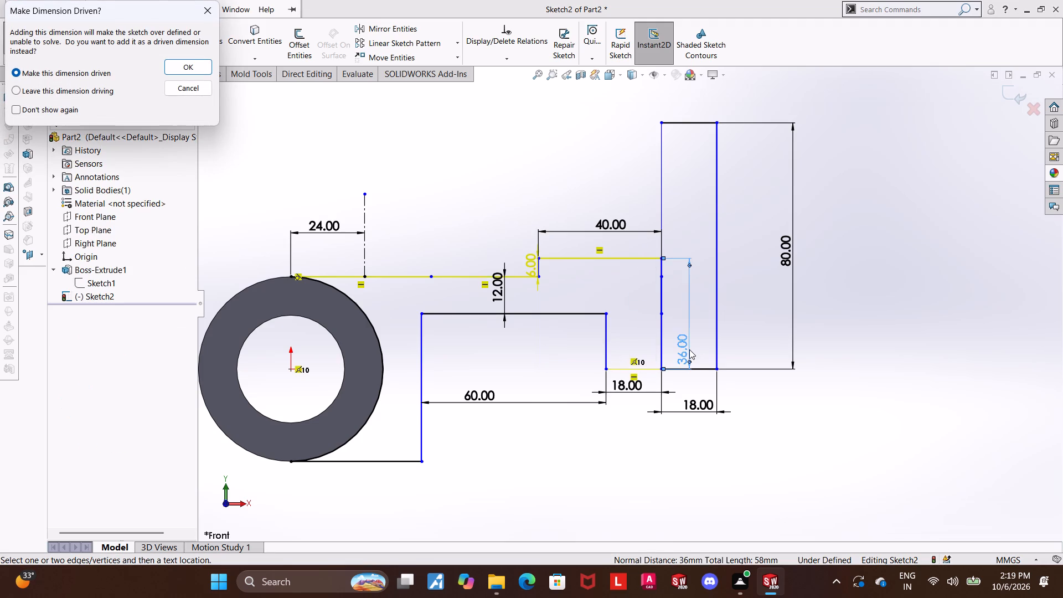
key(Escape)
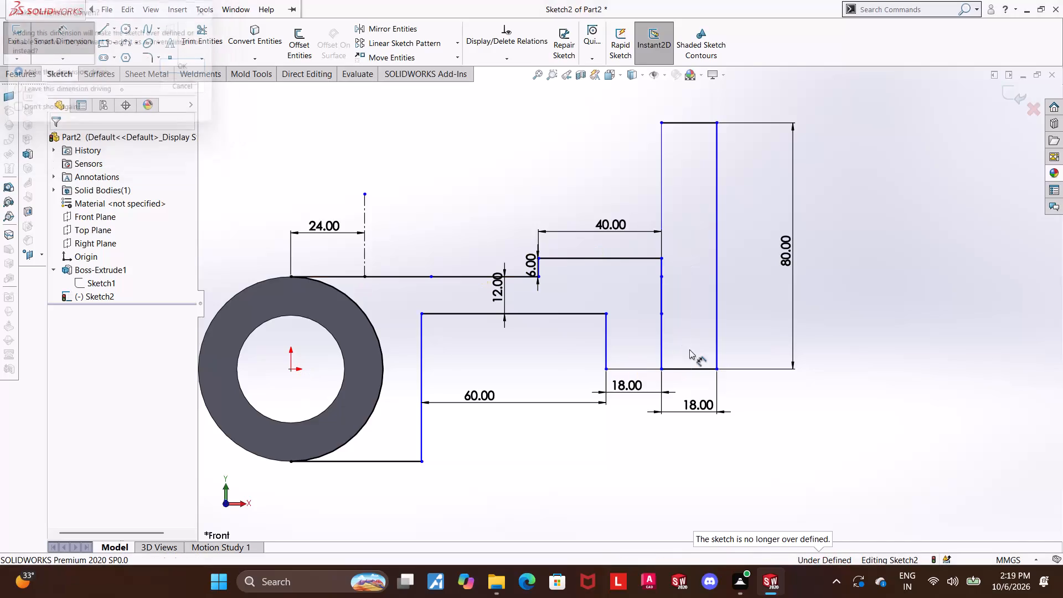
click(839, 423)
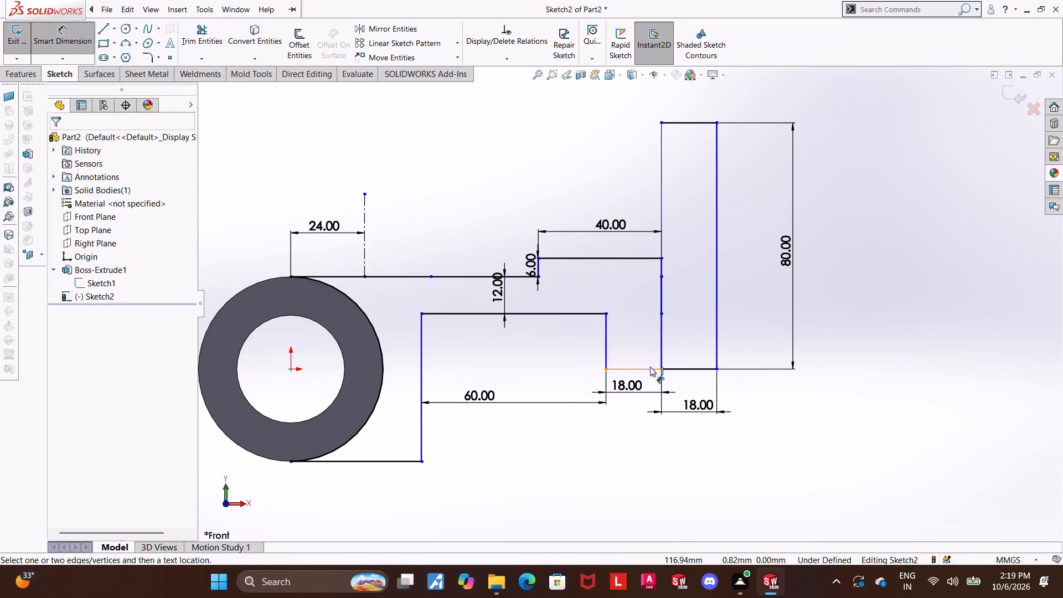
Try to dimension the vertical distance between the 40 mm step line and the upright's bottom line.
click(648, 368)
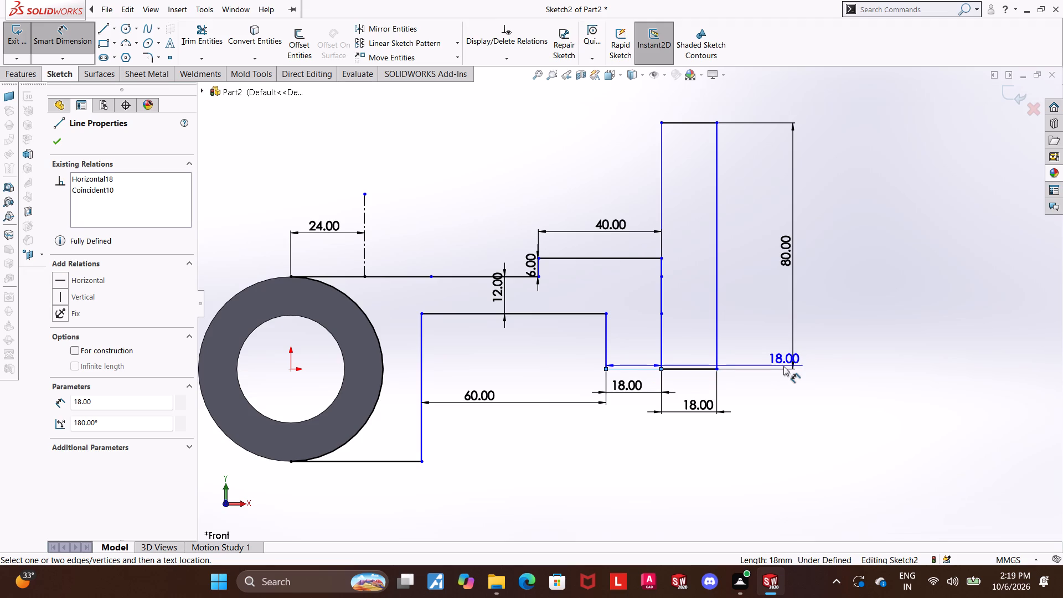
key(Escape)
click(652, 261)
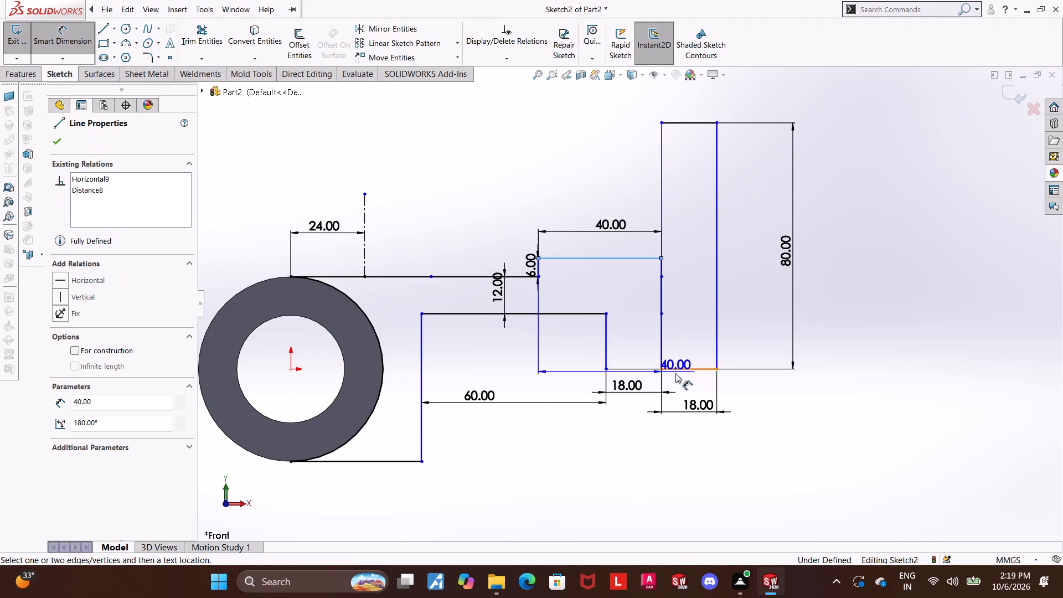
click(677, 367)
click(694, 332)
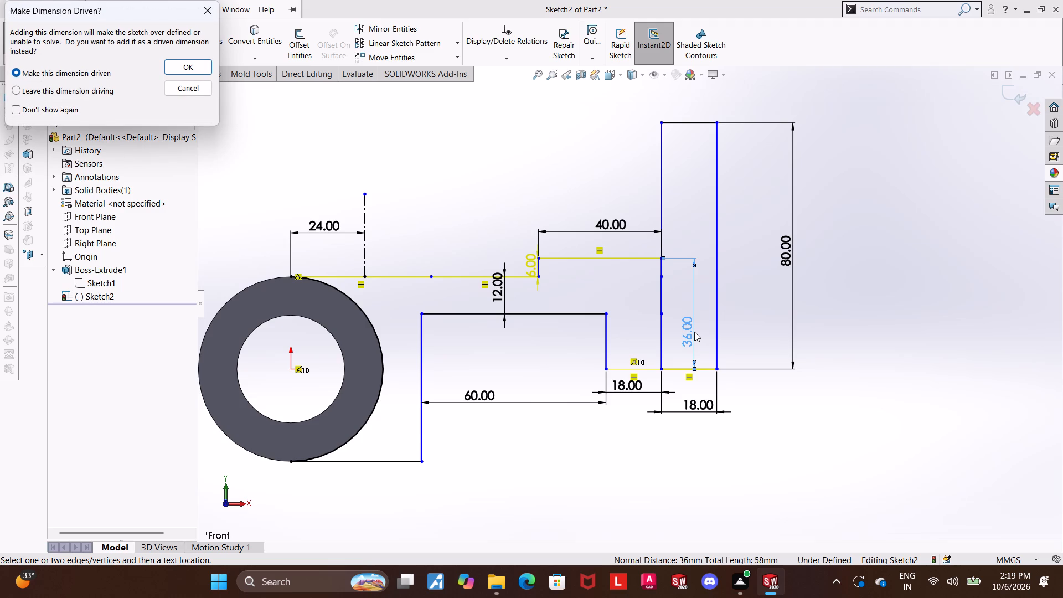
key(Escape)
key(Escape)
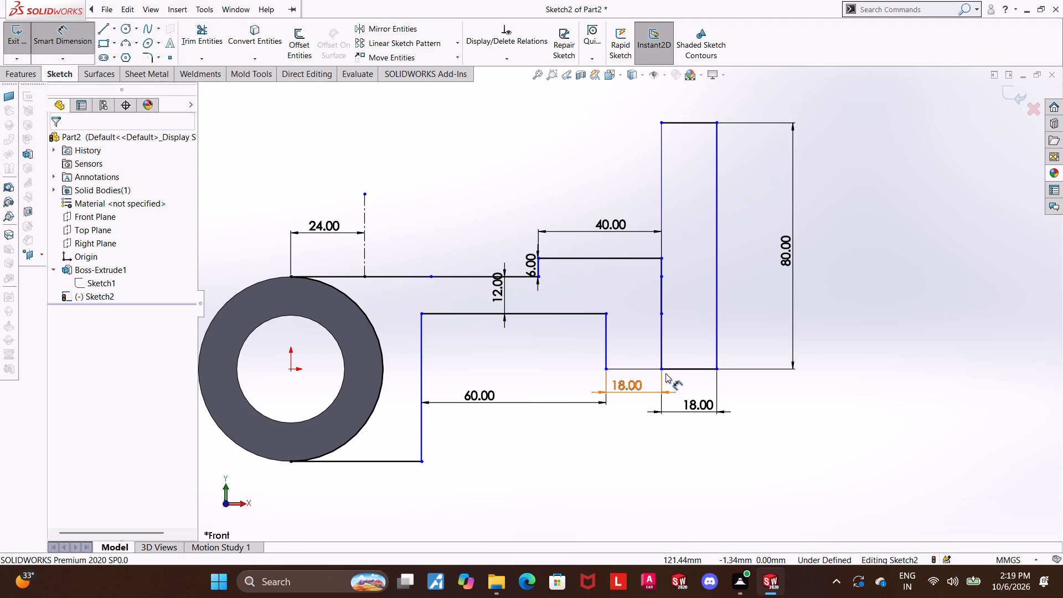
Examine the existing relations at both endpoints of the 18 mm lower line beside the upright.
right_click(668, 370)
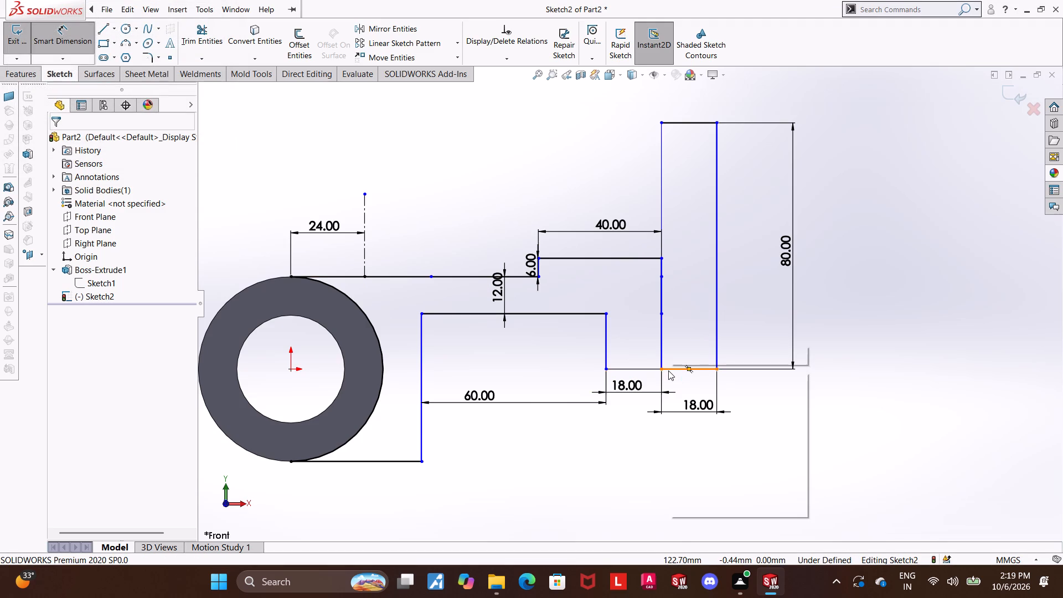
key(Escape)
key(Escape)
right_click(662, 368)
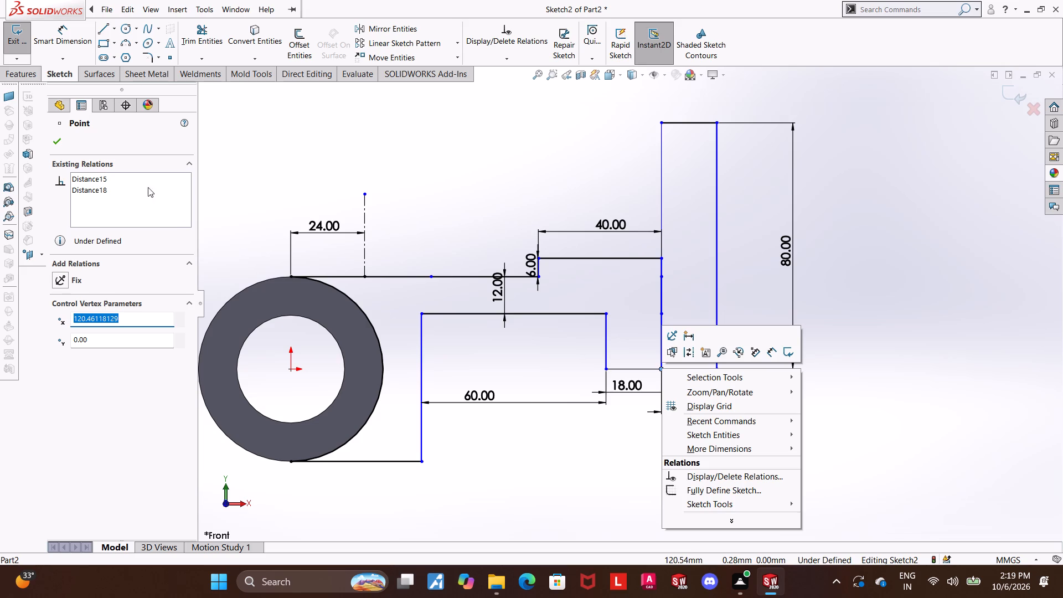
key(Escape)
right_click(592, 481)
key(Escape)
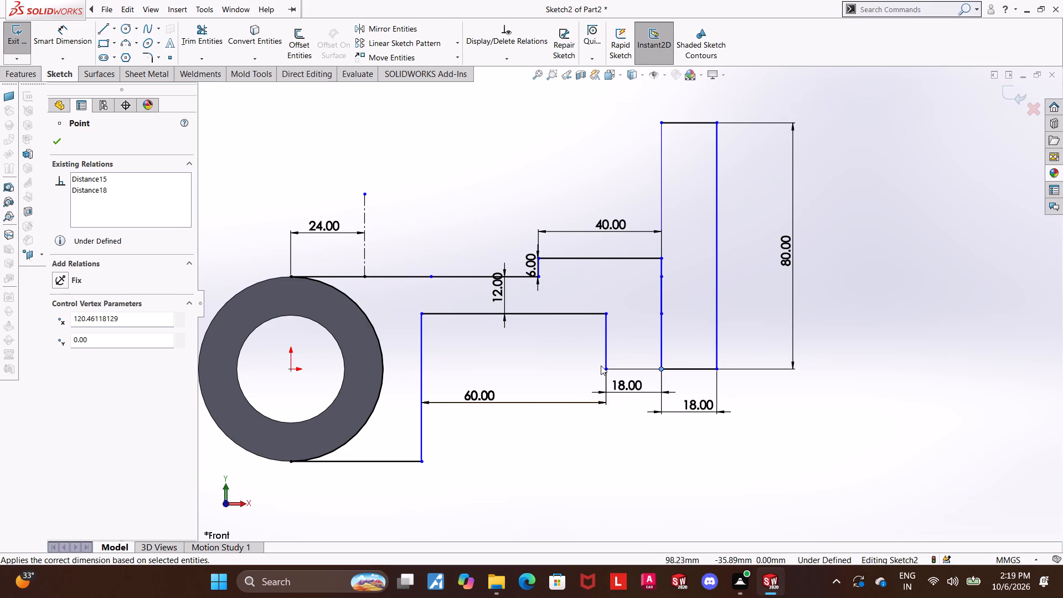
right_click(606, 370)
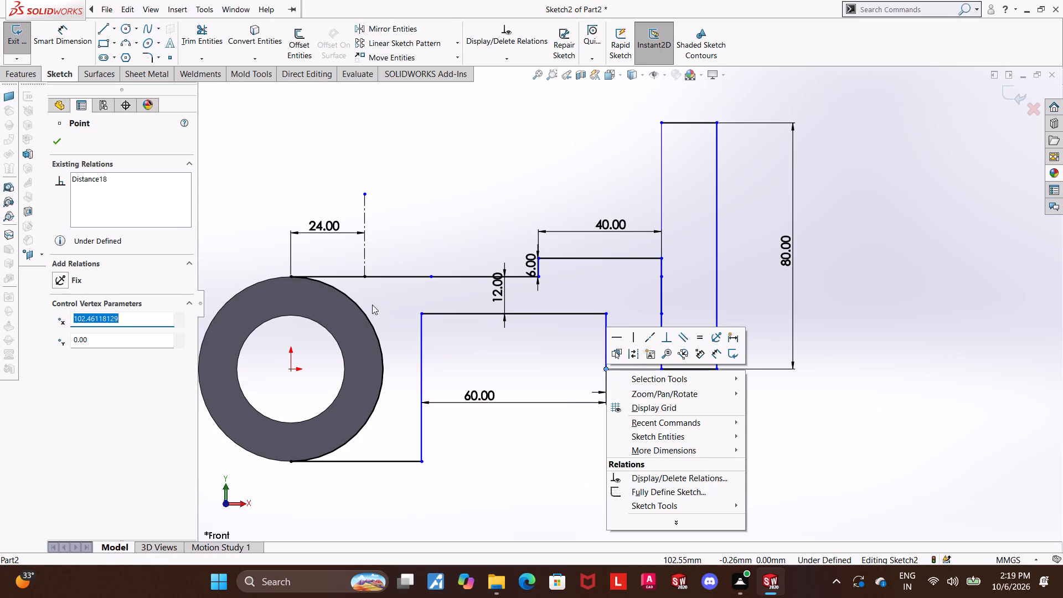
key(Escape)
key(Escape)
click(561, 419)
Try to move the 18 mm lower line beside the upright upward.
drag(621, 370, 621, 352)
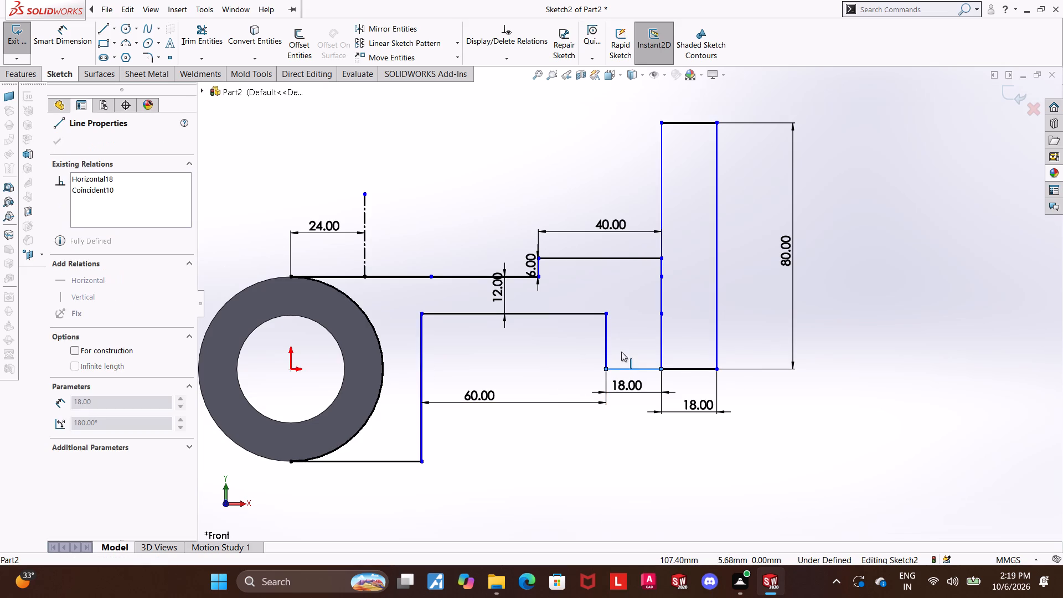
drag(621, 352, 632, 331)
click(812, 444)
Delete an existing relation from the 18 mm lower line beside the upright.
right_click(606, 369)
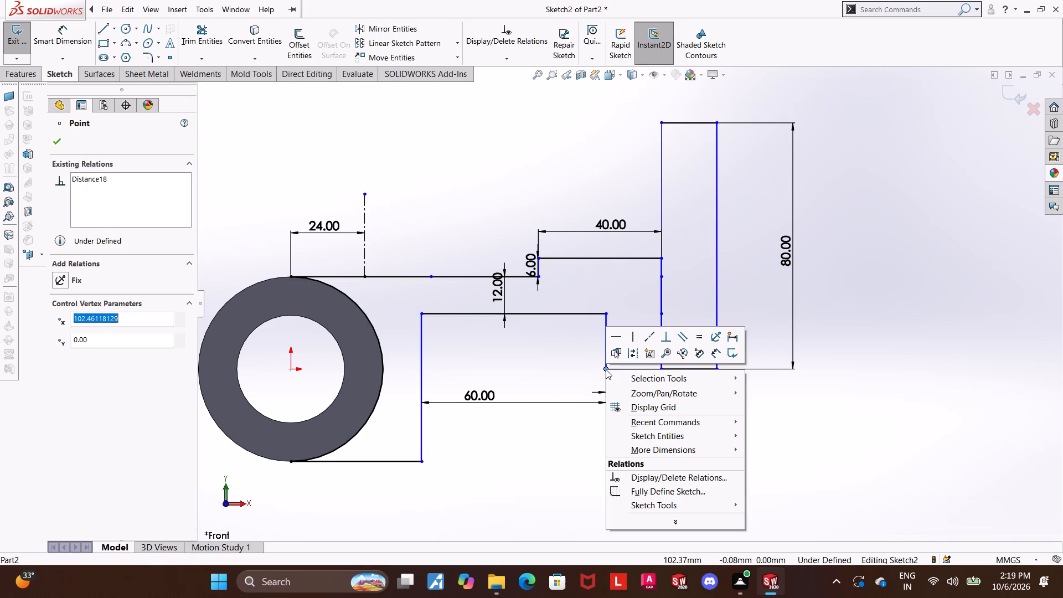
key(Escape)
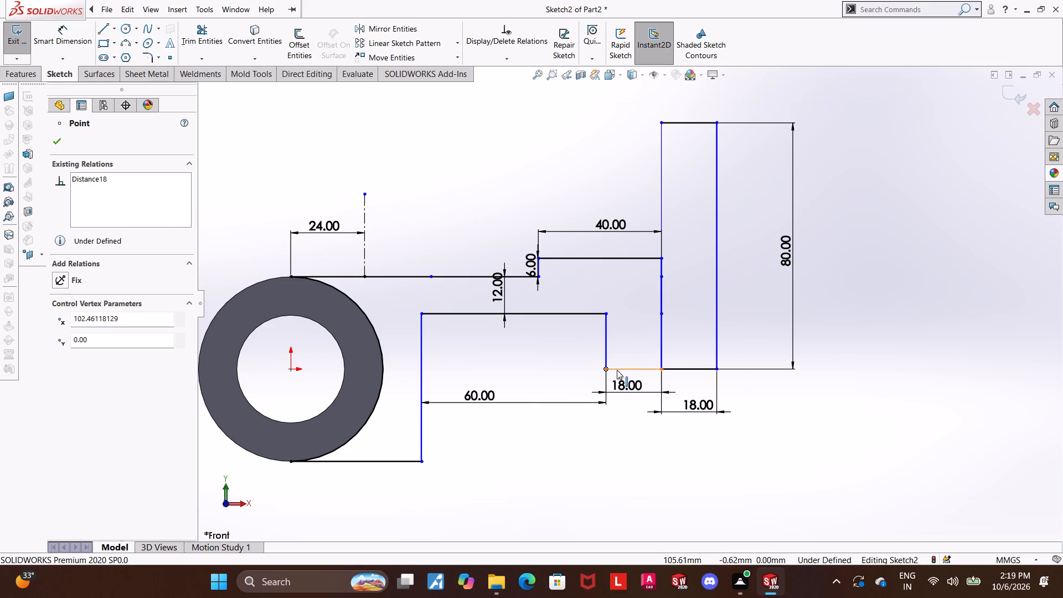
click(621, 365)
click(622, 369)
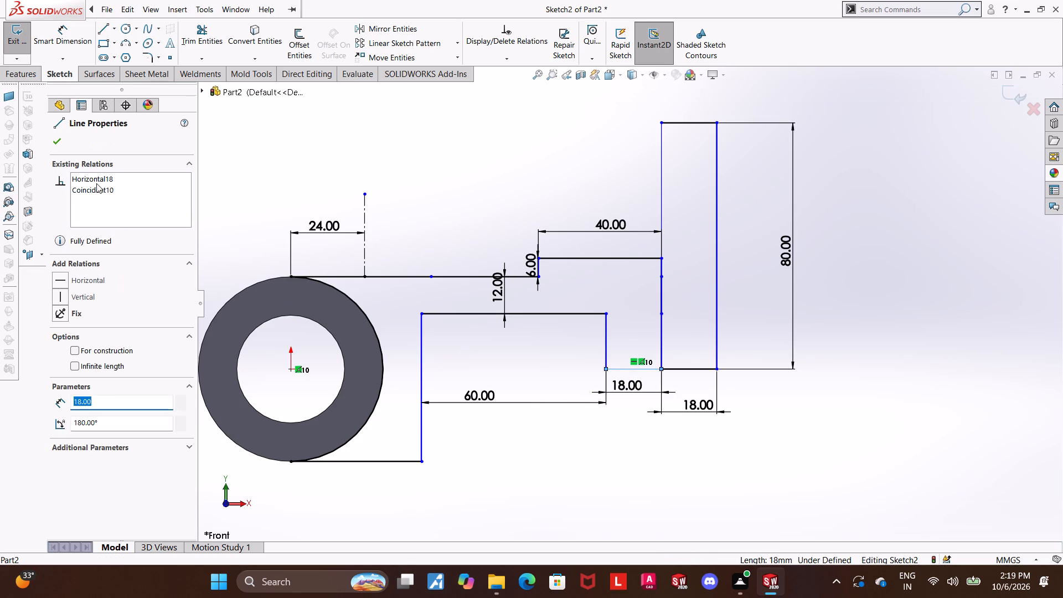
right_click(96, 183)
click(132, 206)
click(643, 501)
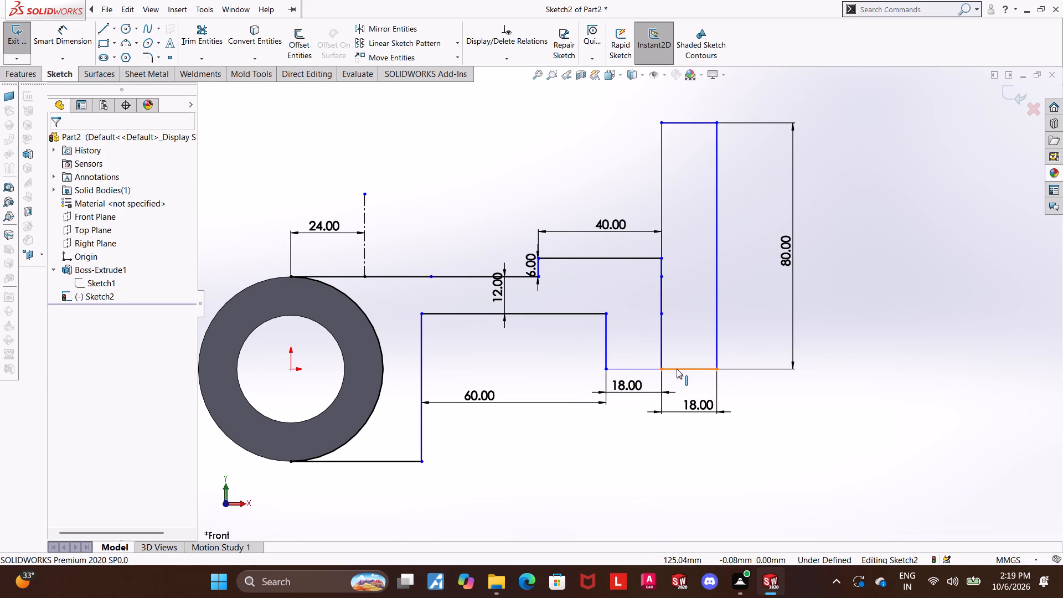
Delete the horizontal relation from the upright's 18 mm bottom line.
right_click(677, 369)
click(87, 181)
click(94, 178)
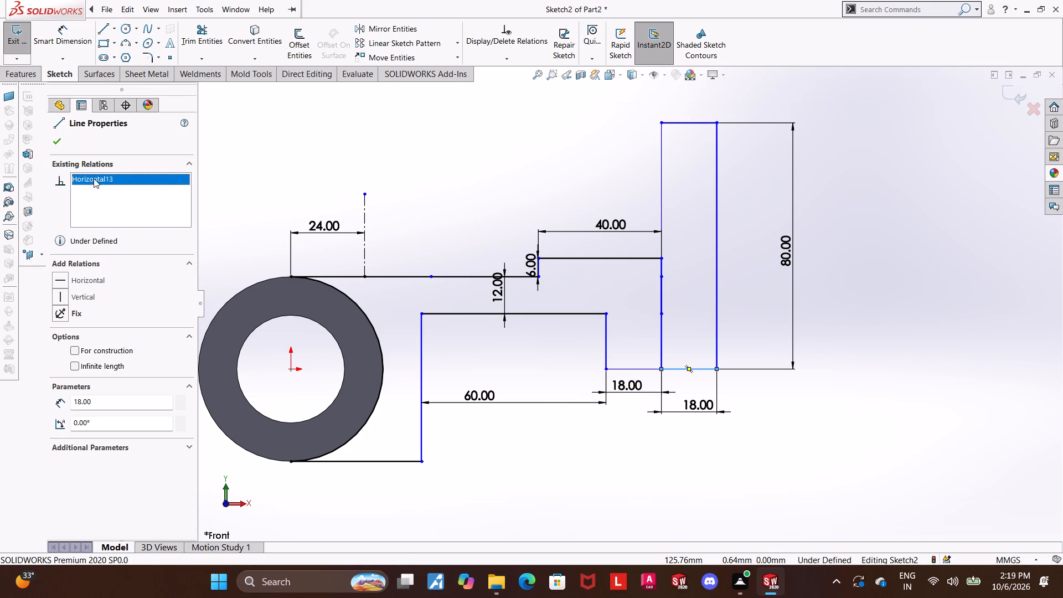
right_click(107, 177)
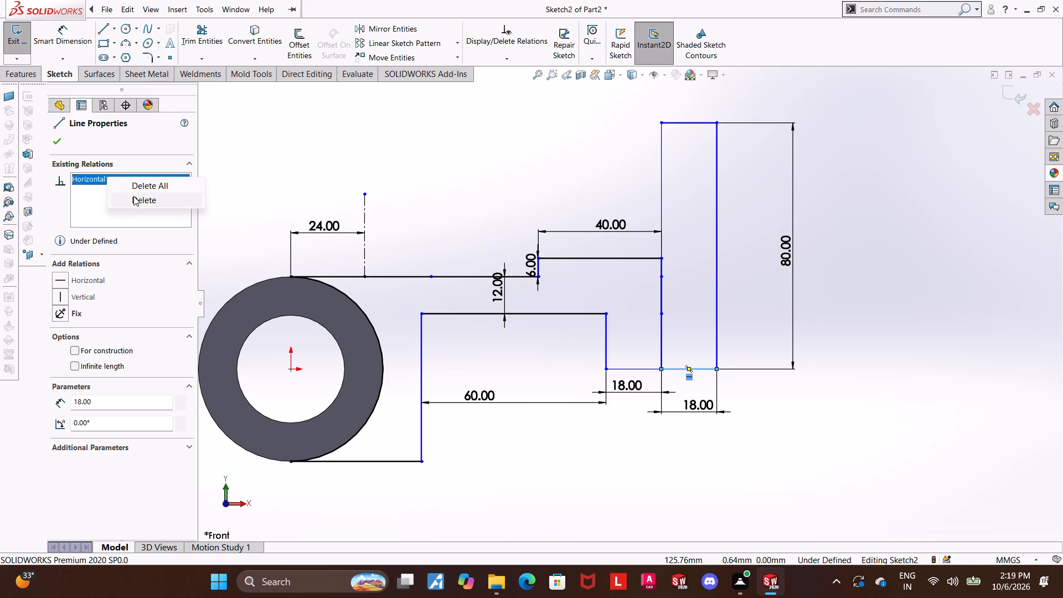
click(134, 197)
click(549, 455)
key(Escape)
Move the upright's bottom line slightly upward from the level of the hub centre.
drag(684, 368, 685, 350)
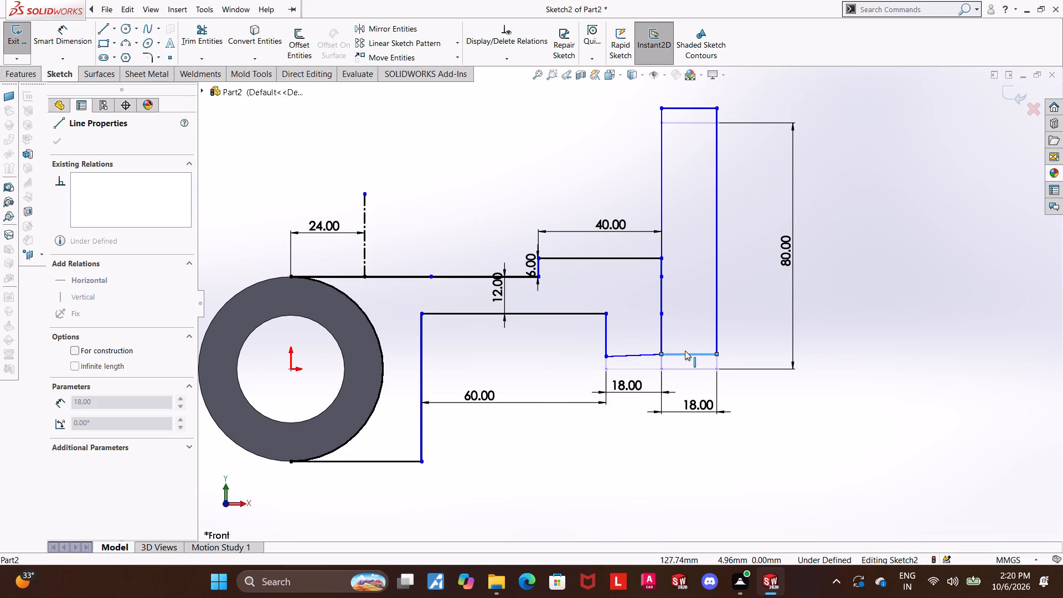
drag(685, 350, 686, 359)
click(765, 453)
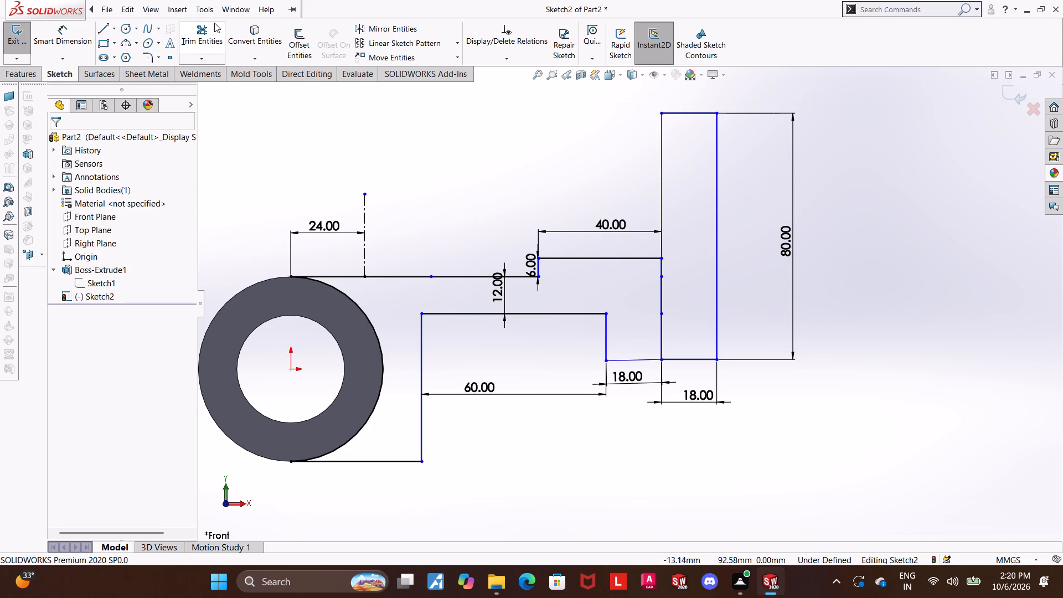
Trim away the upright's inner vertical line below the 40 mm step line.
click(211, 26)
drag(675, 321, 672, 288)
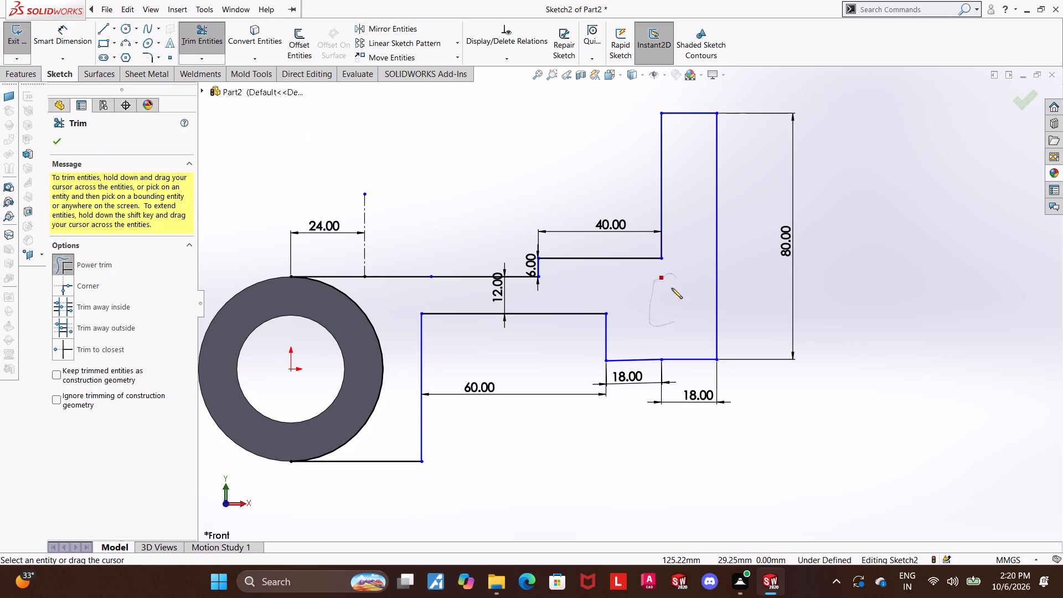
drag(672, 288, 664, 304)
key(Escape)
click(799, 386)
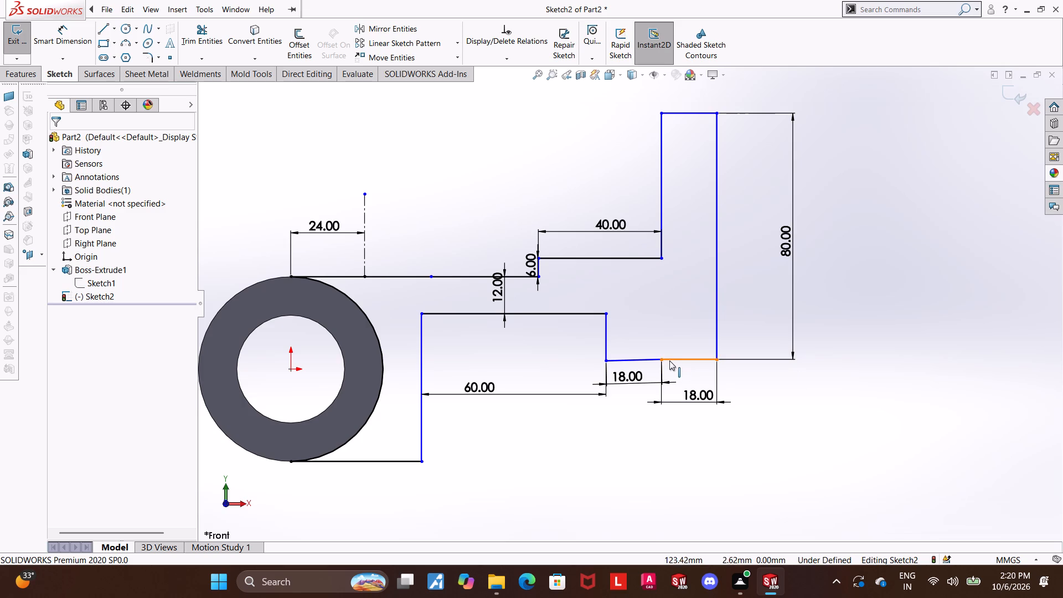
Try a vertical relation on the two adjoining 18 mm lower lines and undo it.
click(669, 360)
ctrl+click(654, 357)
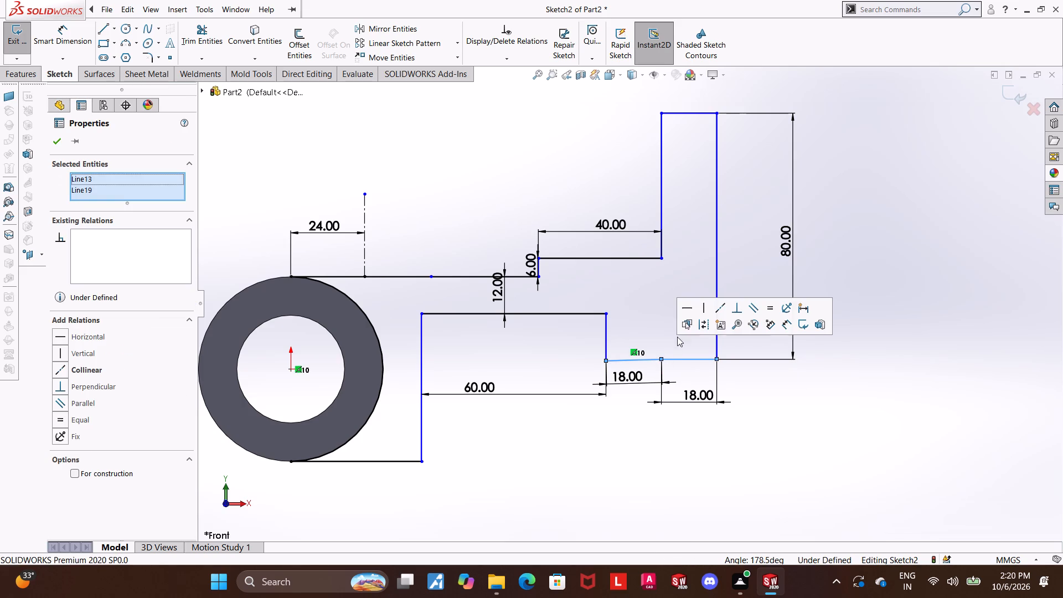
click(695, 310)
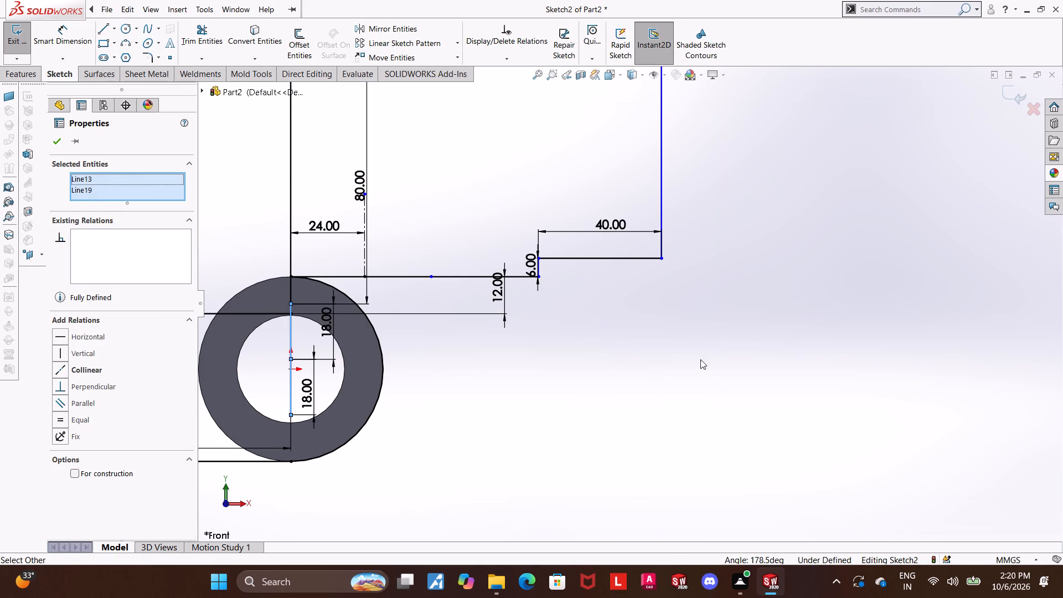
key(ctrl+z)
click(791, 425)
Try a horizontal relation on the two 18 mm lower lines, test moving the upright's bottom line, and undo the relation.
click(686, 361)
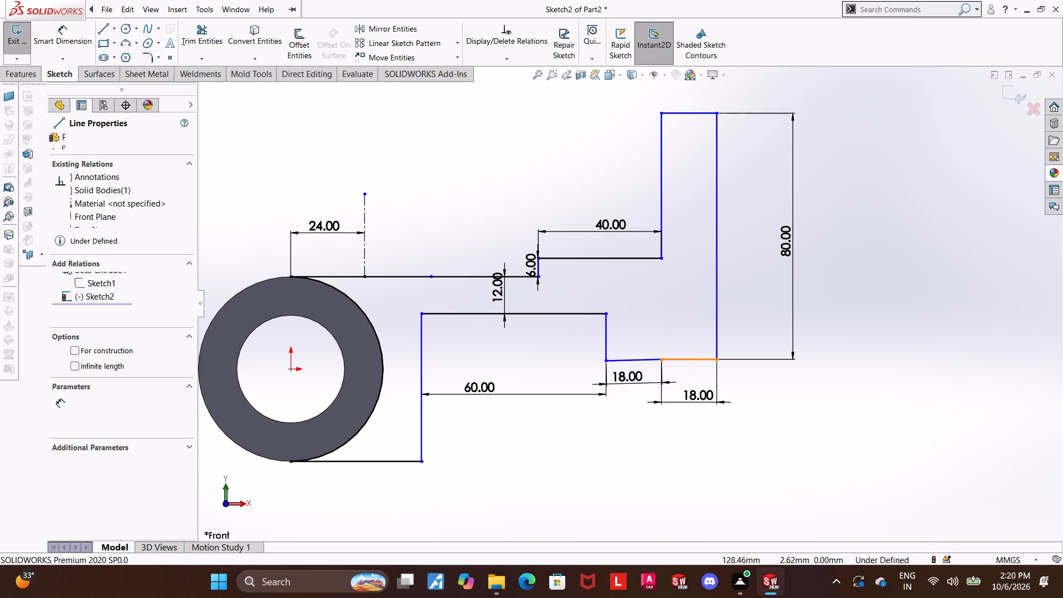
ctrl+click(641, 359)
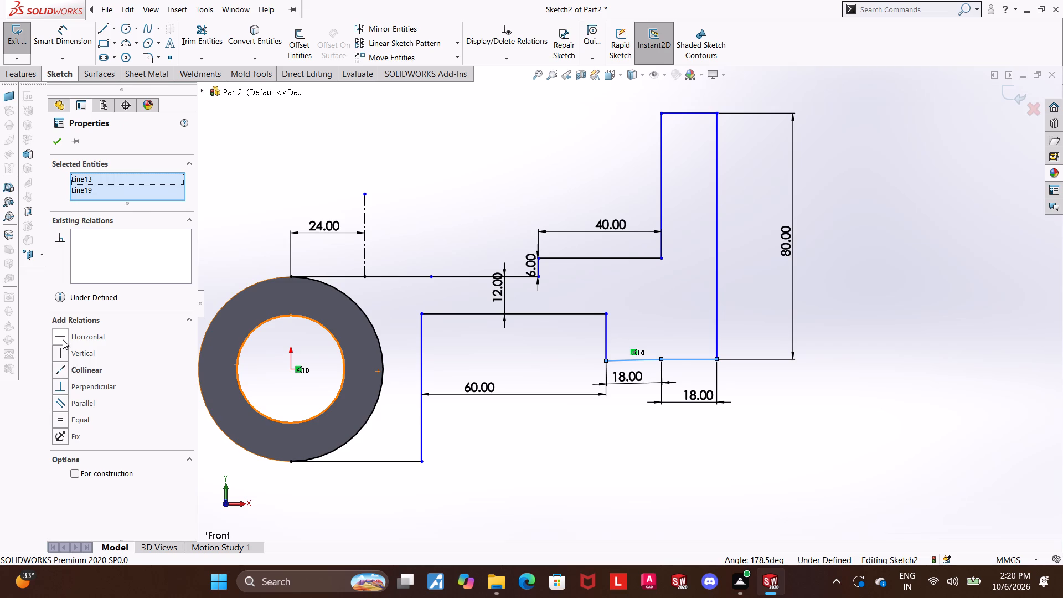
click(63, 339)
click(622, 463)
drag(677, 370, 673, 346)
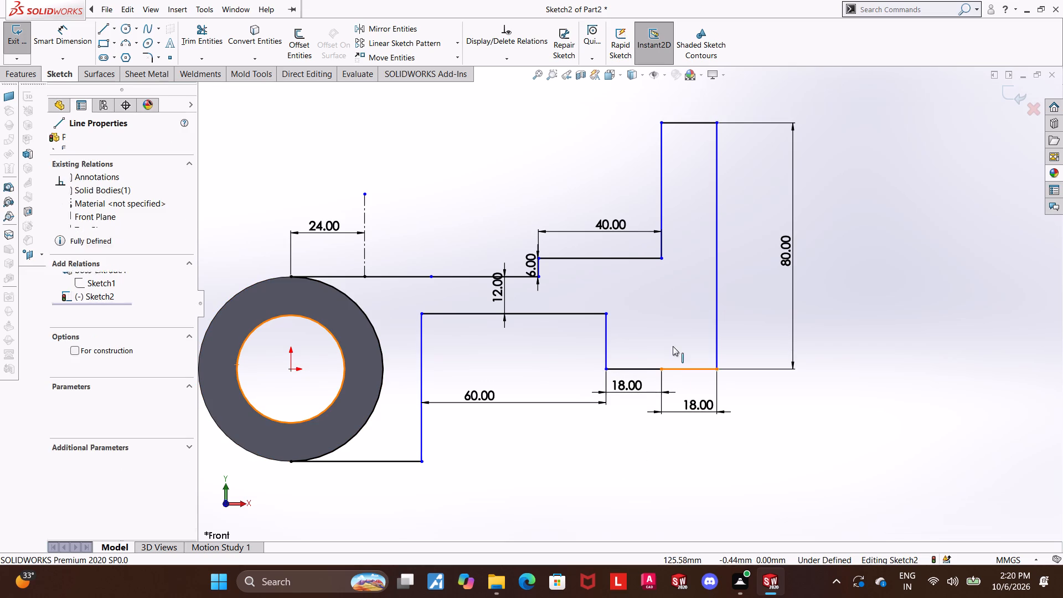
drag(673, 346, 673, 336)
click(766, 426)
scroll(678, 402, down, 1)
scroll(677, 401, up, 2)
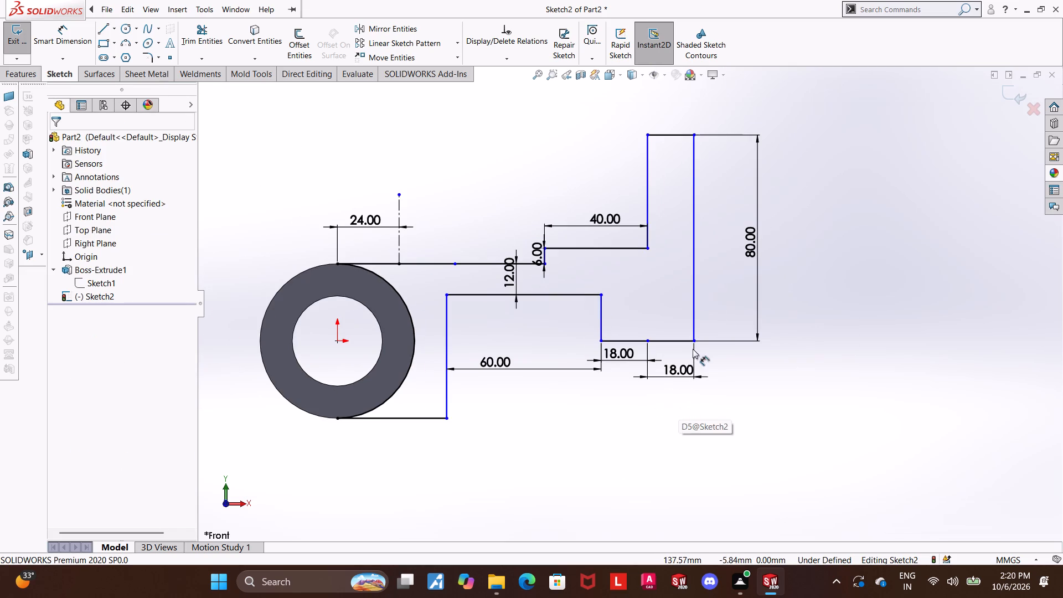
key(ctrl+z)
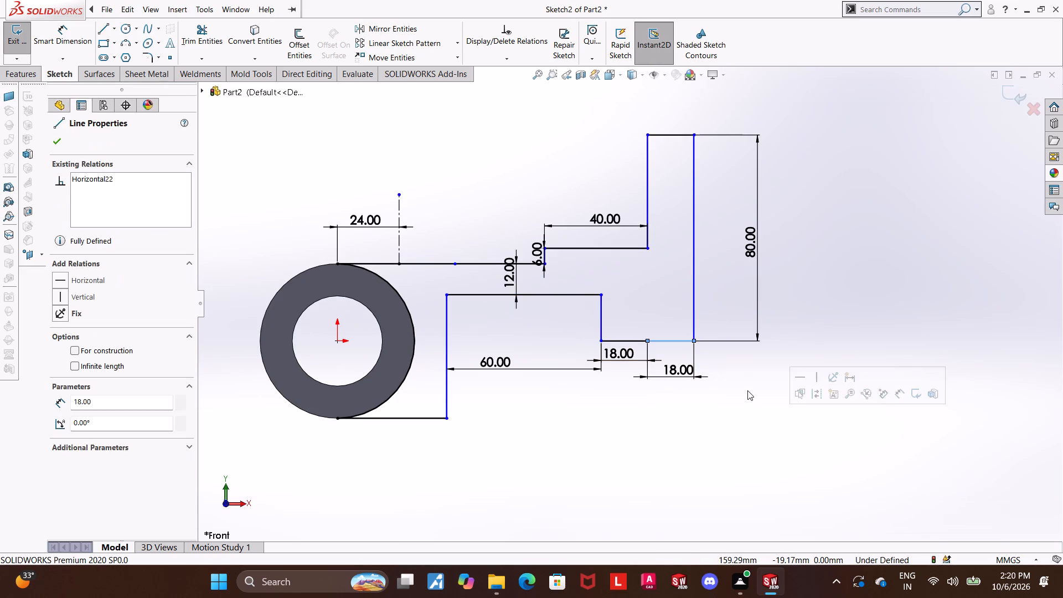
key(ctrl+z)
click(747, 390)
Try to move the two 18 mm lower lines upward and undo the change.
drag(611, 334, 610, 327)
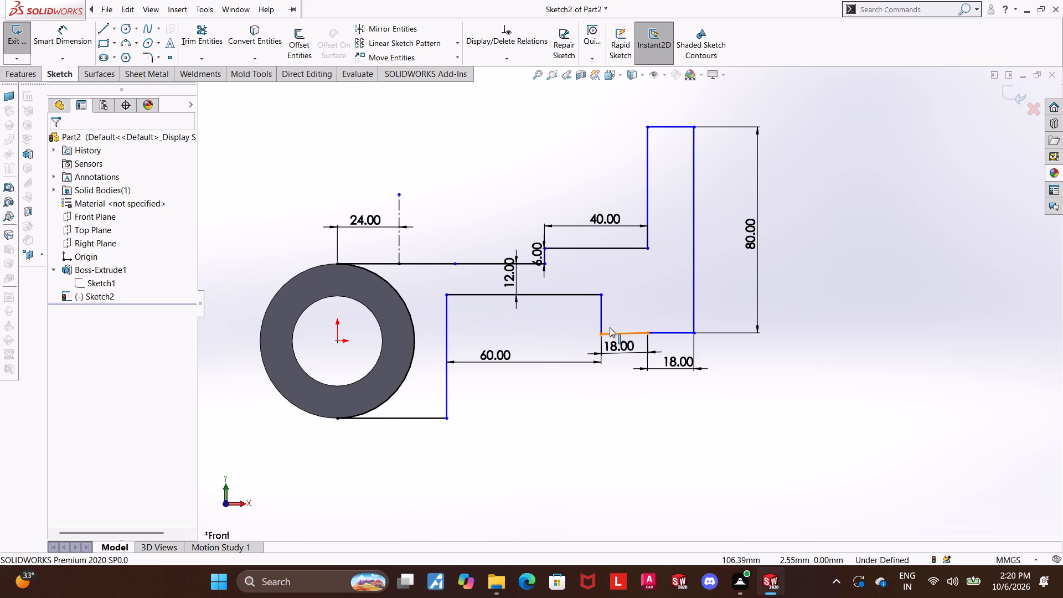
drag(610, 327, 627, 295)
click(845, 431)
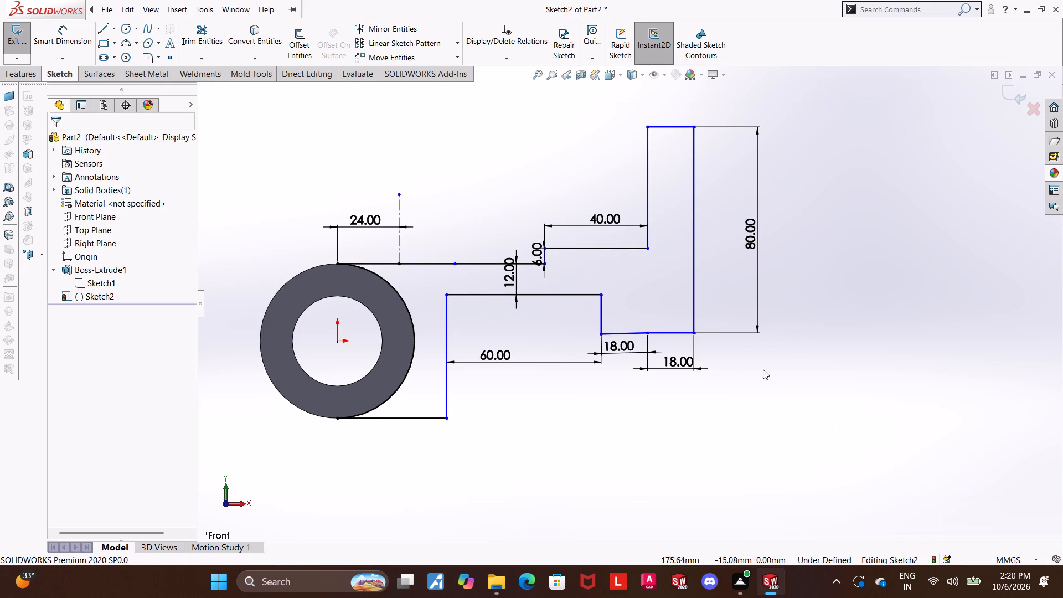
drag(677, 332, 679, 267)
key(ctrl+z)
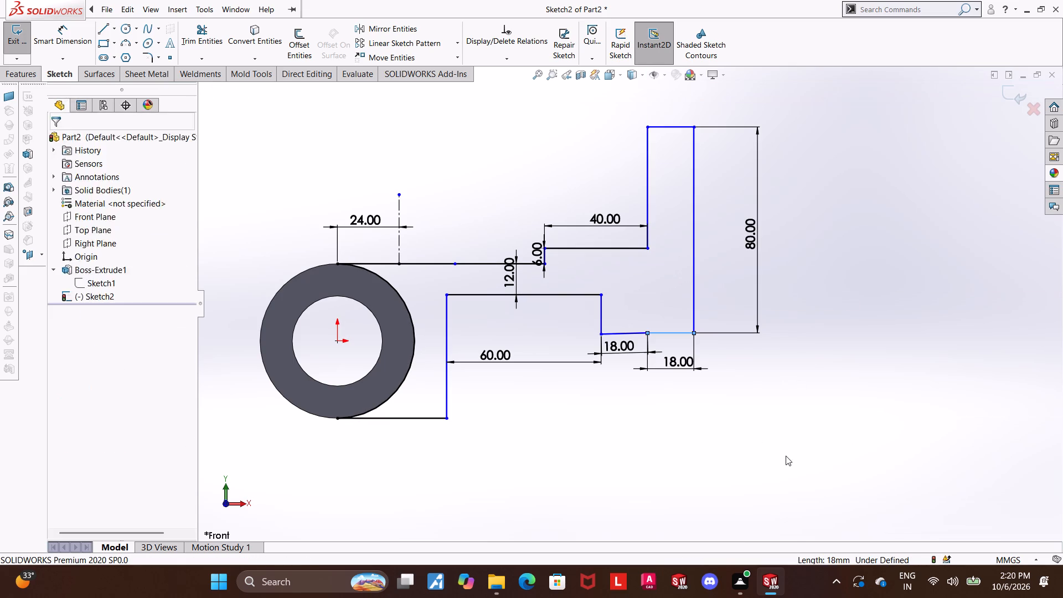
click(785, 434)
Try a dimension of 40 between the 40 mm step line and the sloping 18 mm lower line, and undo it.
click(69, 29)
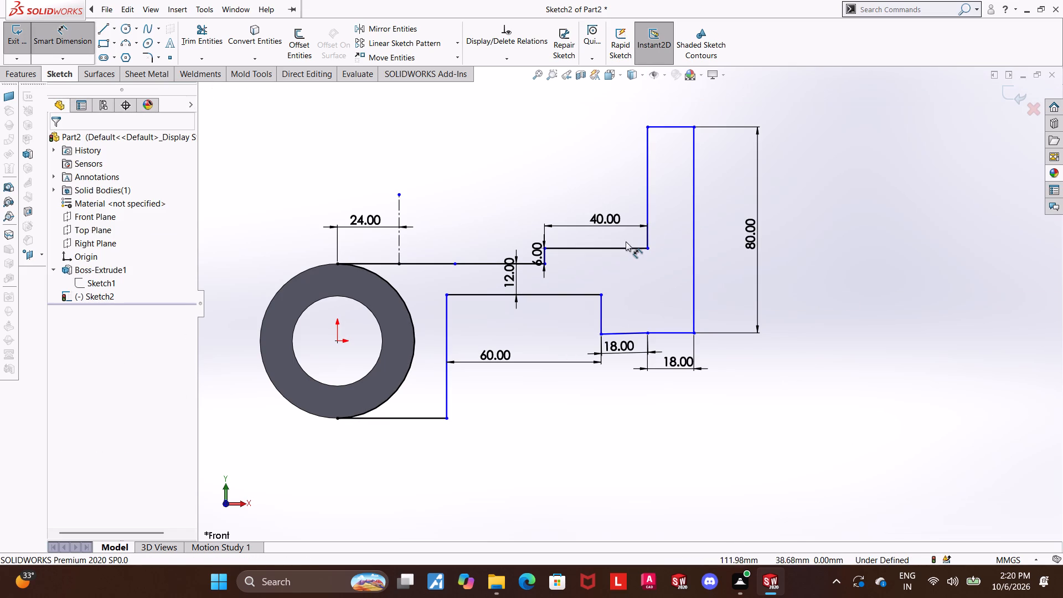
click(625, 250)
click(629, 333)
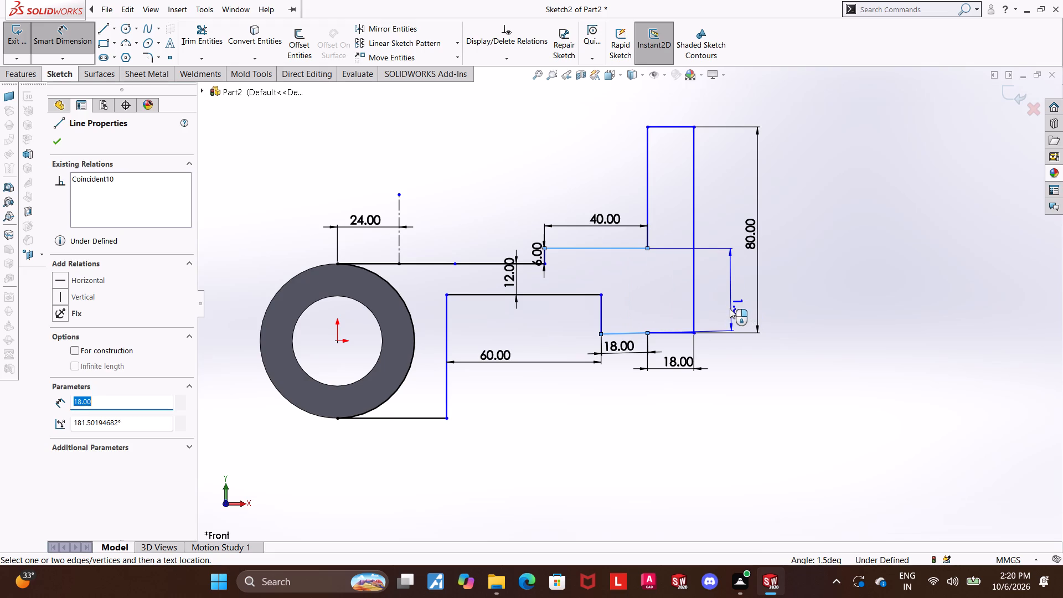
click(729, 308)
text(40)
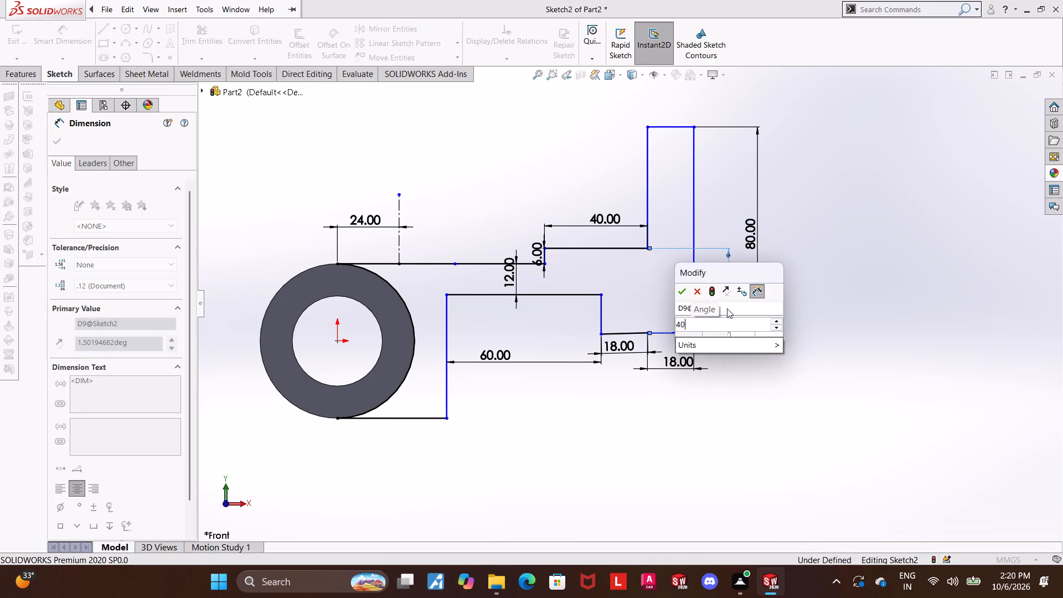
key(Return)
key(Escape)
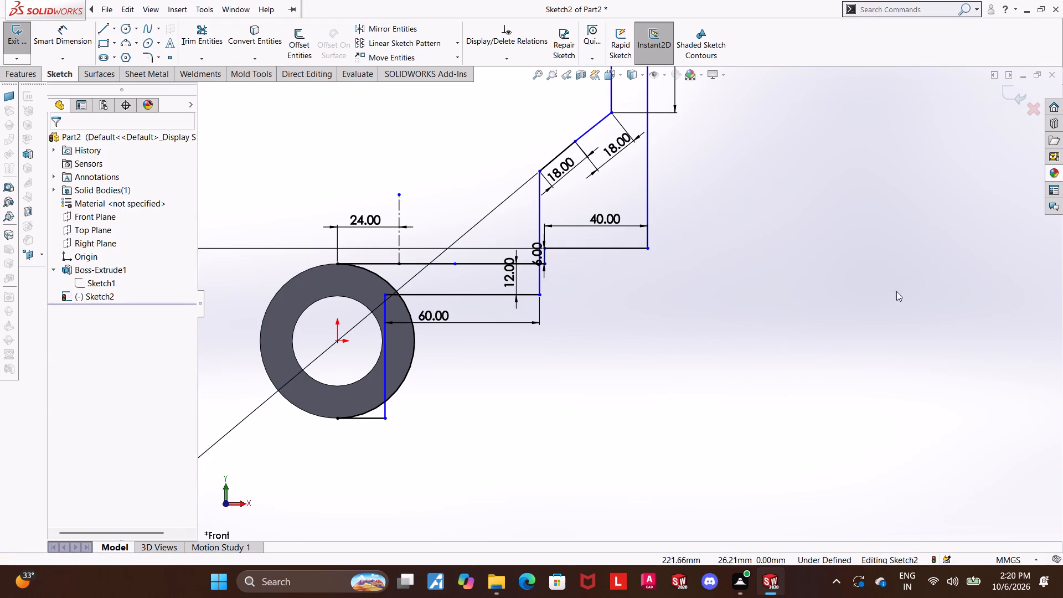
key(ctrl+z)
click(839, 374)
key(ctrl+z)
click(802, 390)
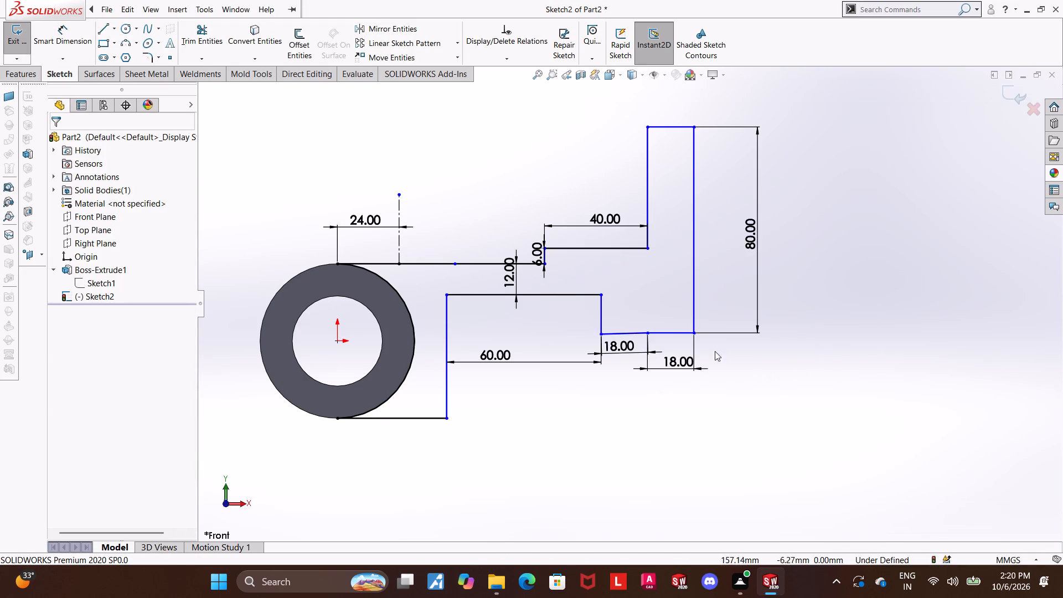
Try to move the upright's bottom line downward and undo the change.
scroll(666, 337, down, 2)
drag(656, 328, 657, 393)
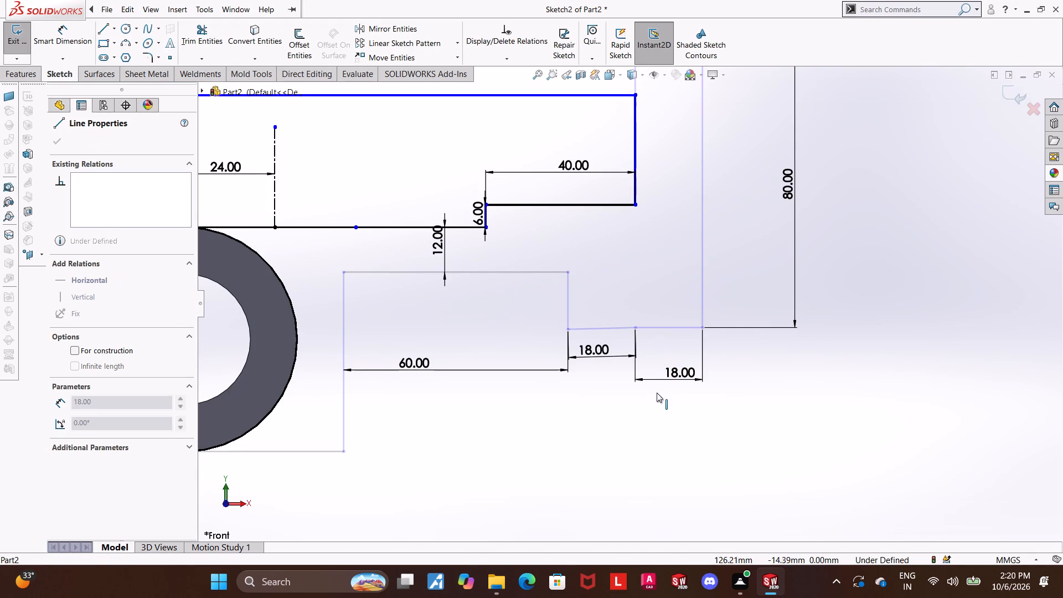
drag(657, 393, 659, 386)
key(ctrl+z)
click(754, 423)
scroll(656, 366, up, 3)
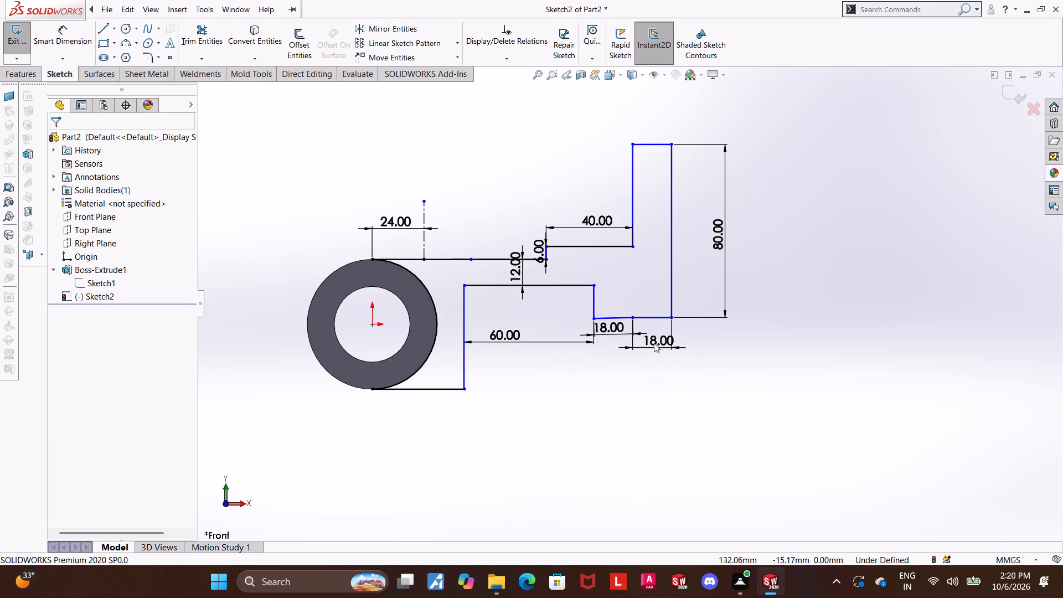
Move the shared endpoint of the two 18 mm lower lines down to about 48 mm below the 40 mm step line.
drag(631, 318, 635, 353)
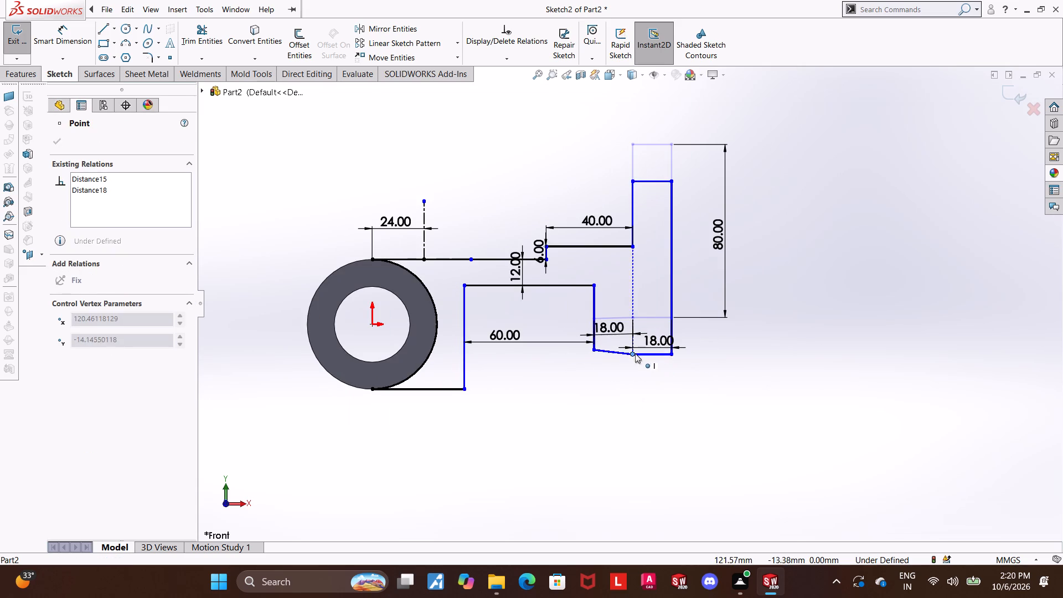
drag(635, 353, 638, 351)
click(737, 385)
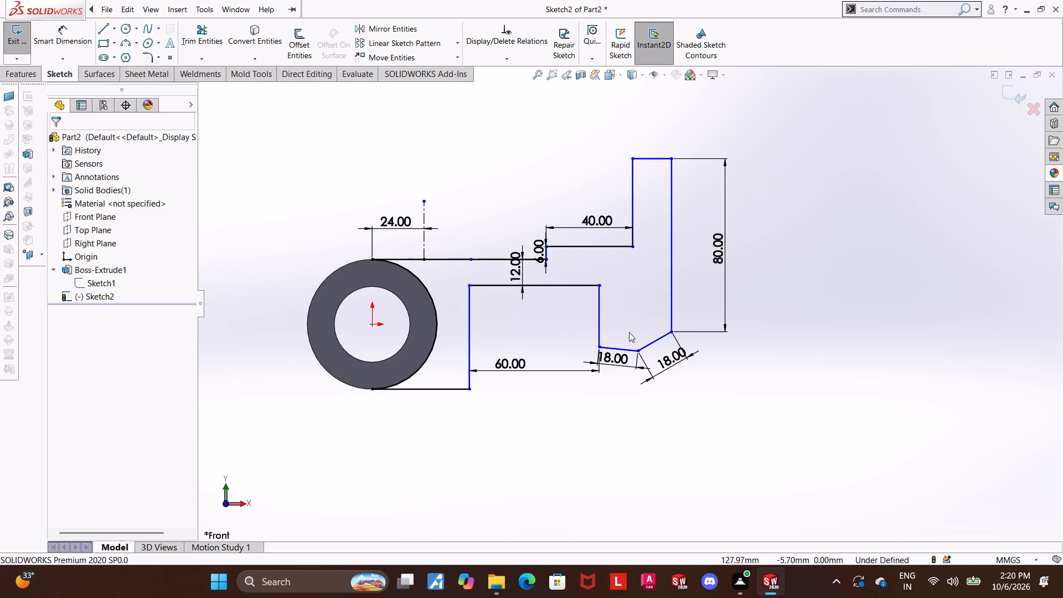
Dimension the vertical distance from the 40 mm step line to the lower lines' shared endpoint as 40 mm.
click(42, 49)
click(639, 353)
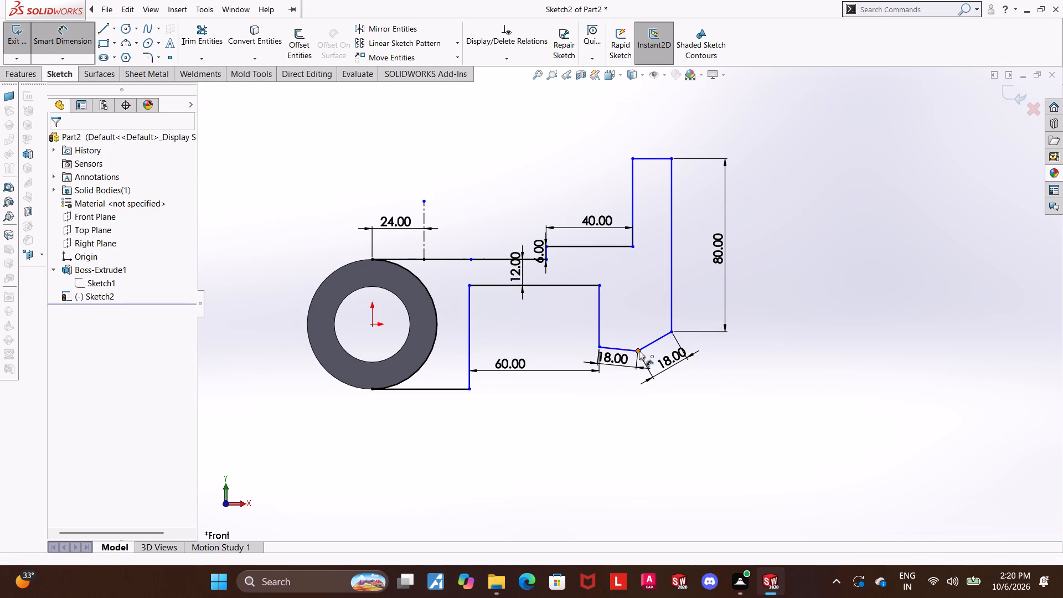
click(627, 245)
click(773, 368)
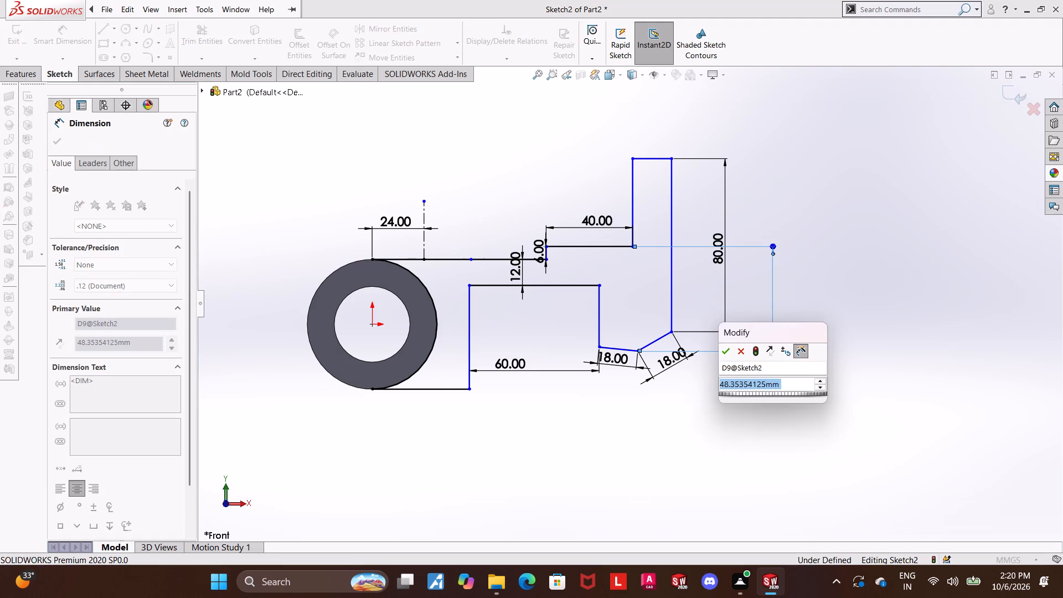
text(40)
key(Return)
key(Escape)
click(746, 399)
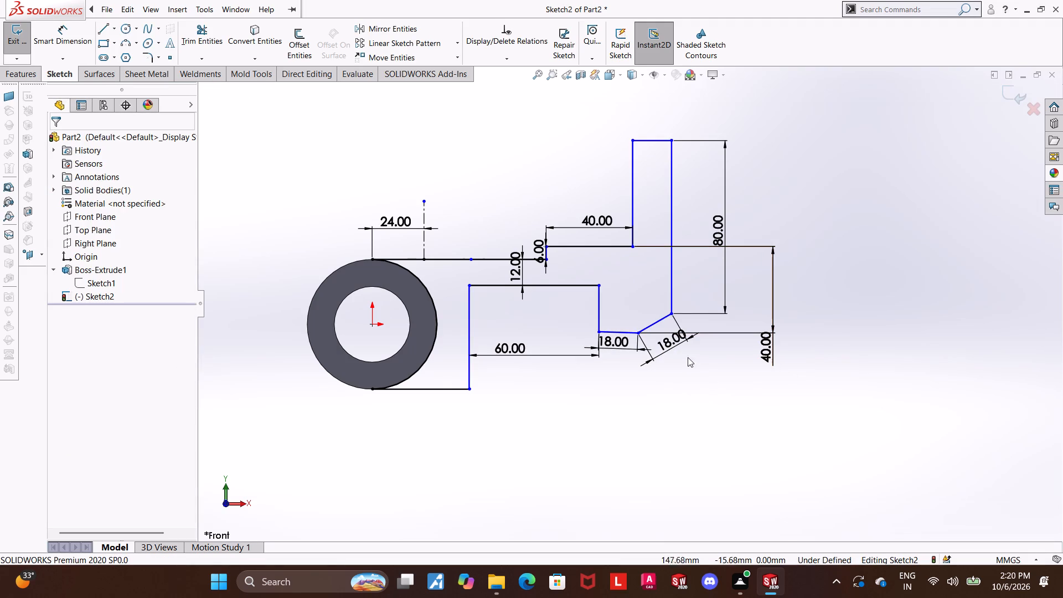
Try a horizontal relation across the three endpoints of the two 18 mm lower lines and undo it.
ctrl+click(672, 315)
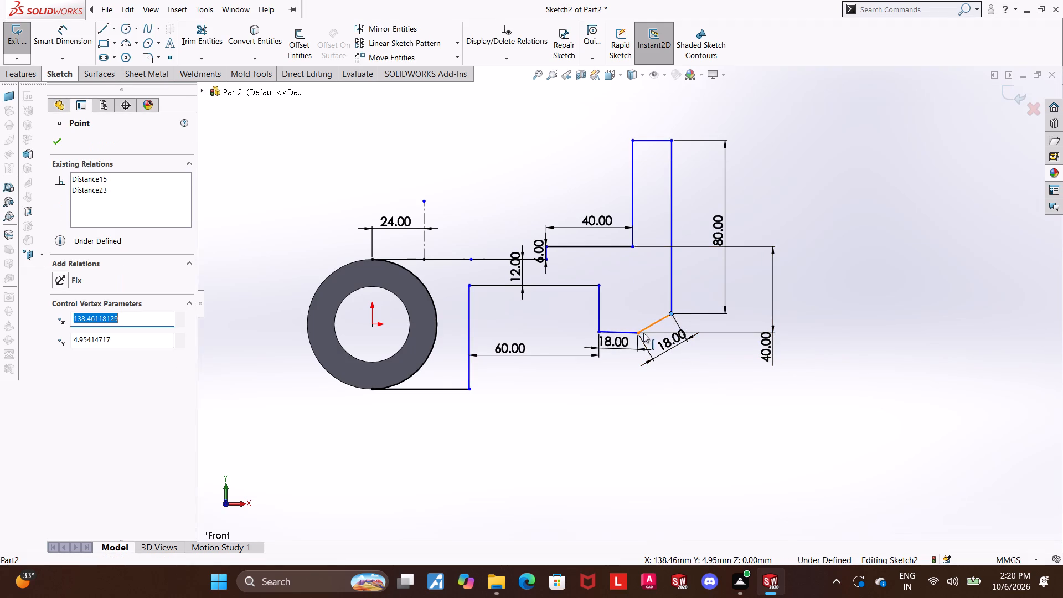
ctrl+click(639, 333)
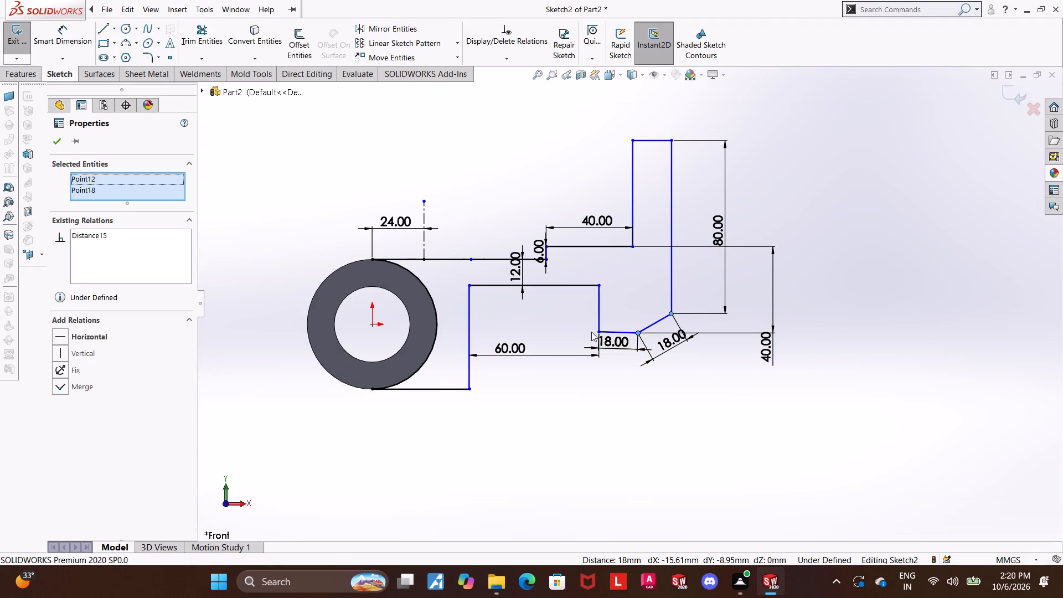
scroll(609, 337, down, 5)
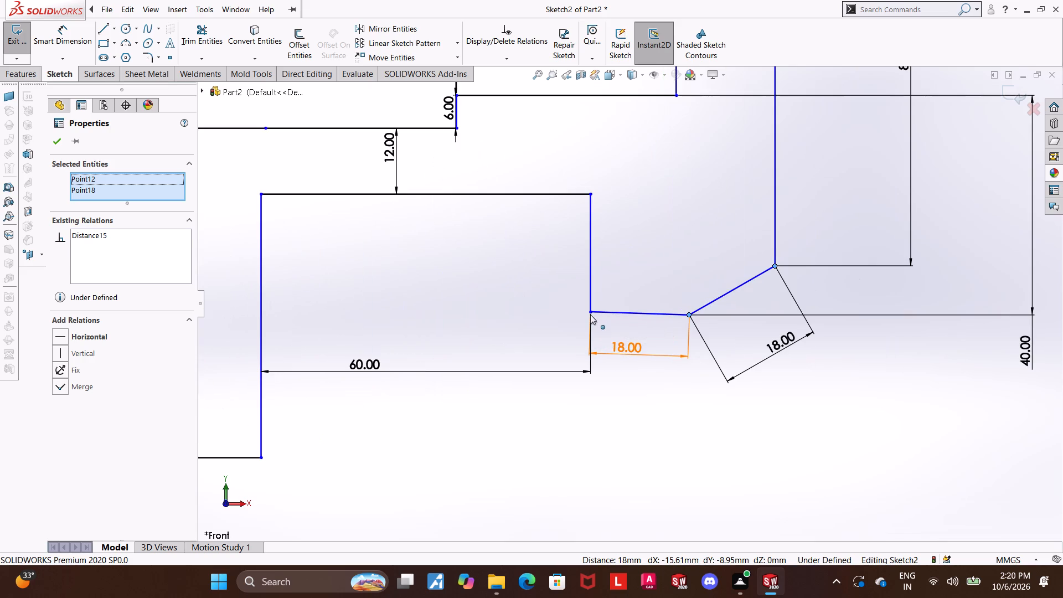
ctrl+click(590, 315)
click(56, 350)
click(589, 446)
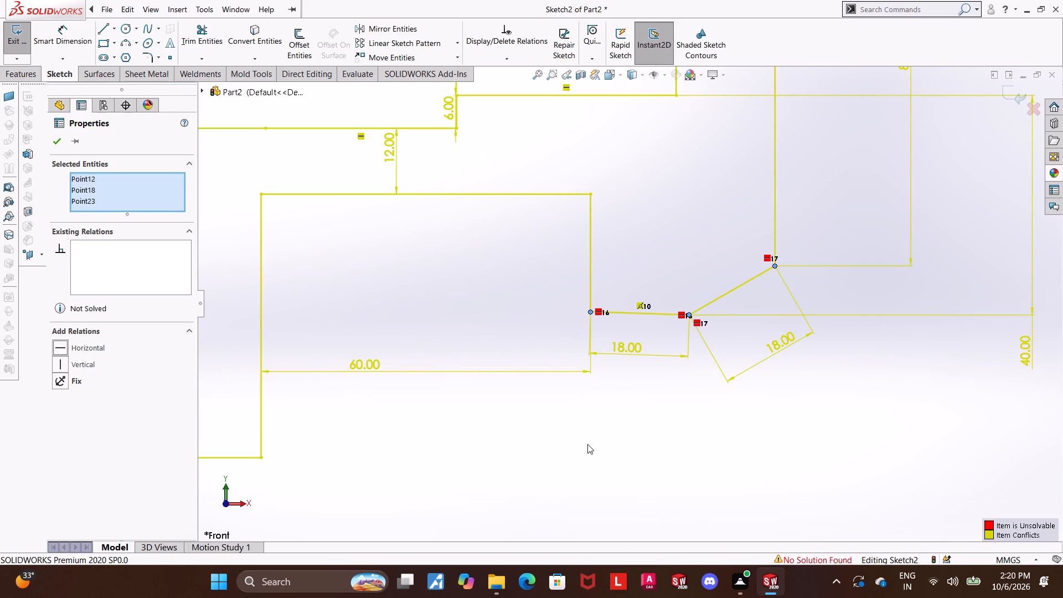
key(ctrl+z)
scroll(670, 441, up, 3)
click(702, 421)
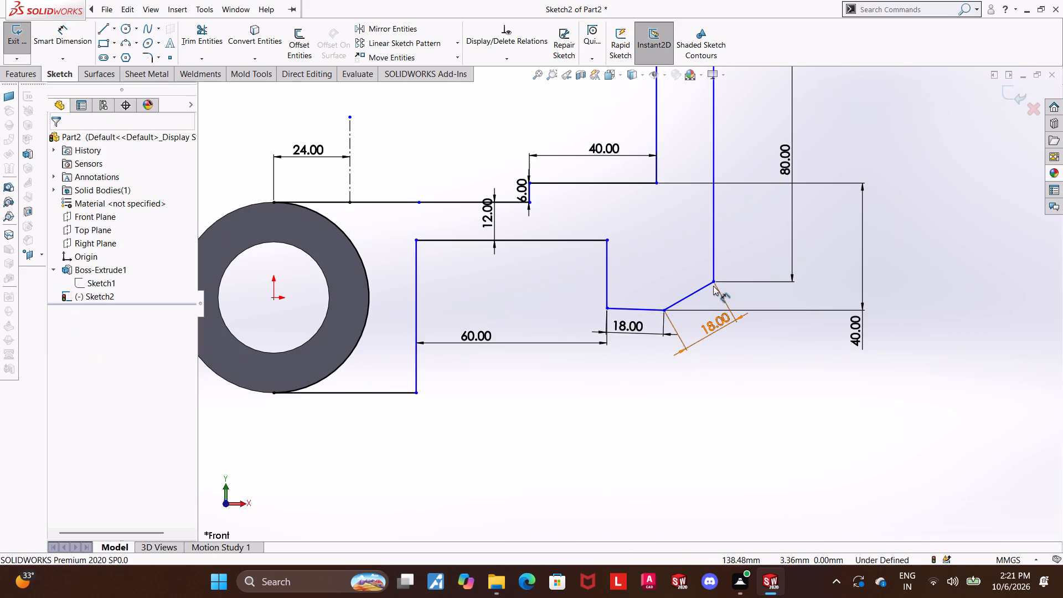
Move the lower endpoint of the upright's outer line down level with the lower lines' shared endpoint.
drag(713, 285, 717, 308)
click(787, 444)
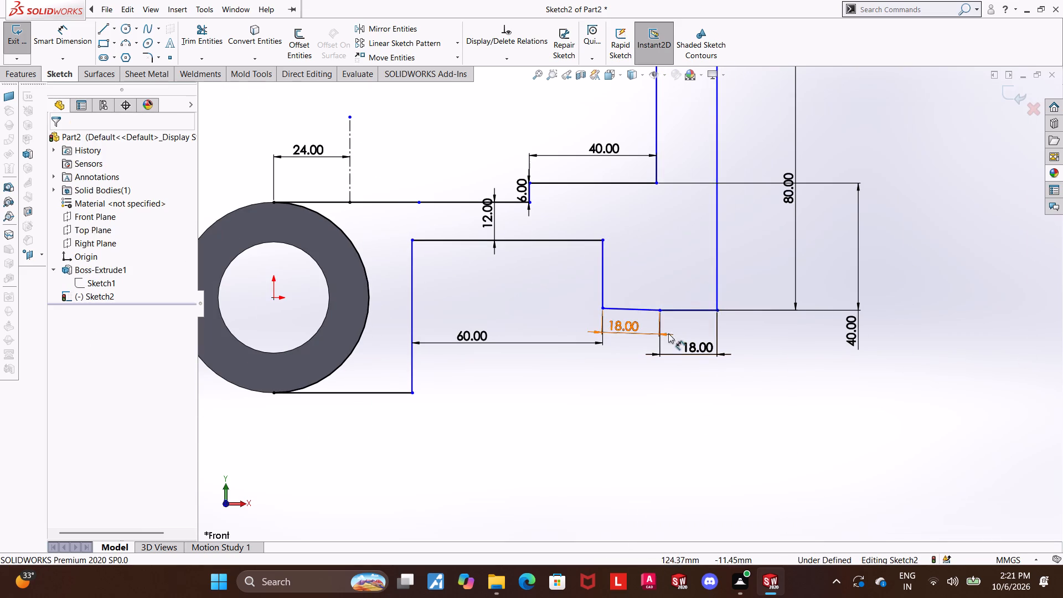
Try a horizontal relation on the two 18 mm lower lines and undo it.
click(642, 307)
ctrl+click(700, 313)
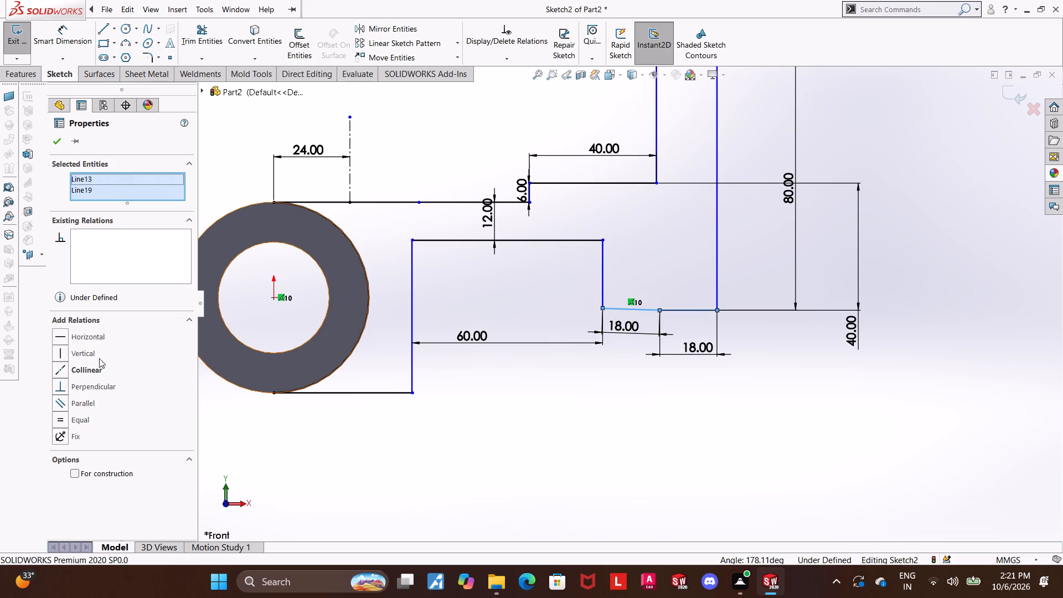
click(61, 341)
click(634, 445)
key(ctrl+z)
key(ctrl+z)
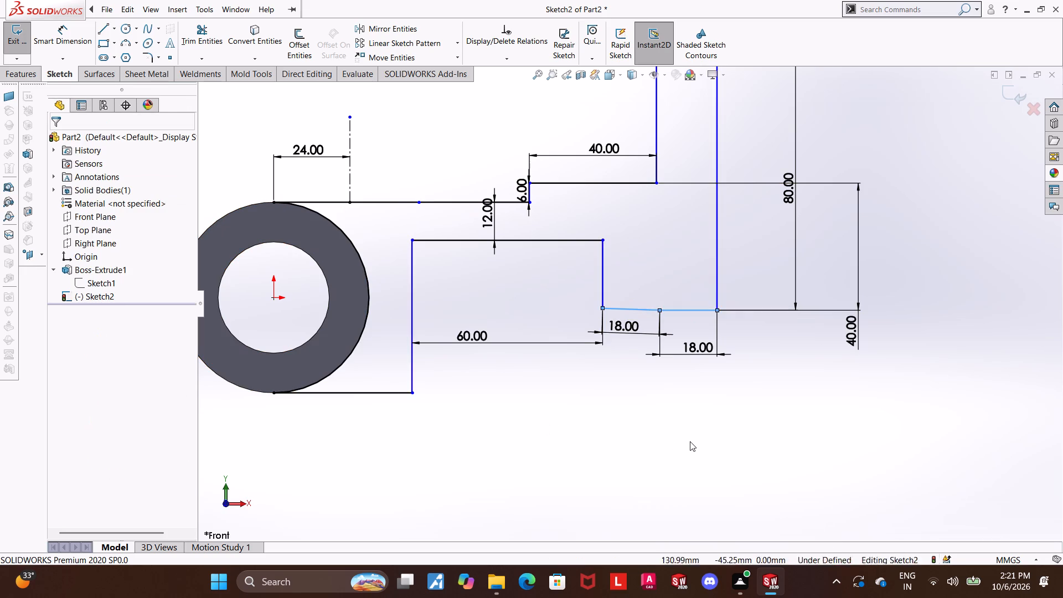
Undo the recent lower-edge edits back to where a vertical line still joins the 40 mm step line to the lower edge.
key(ctrl+z)
key(ctrl+z)
key(ctrl+z)
key(ctrl+z)
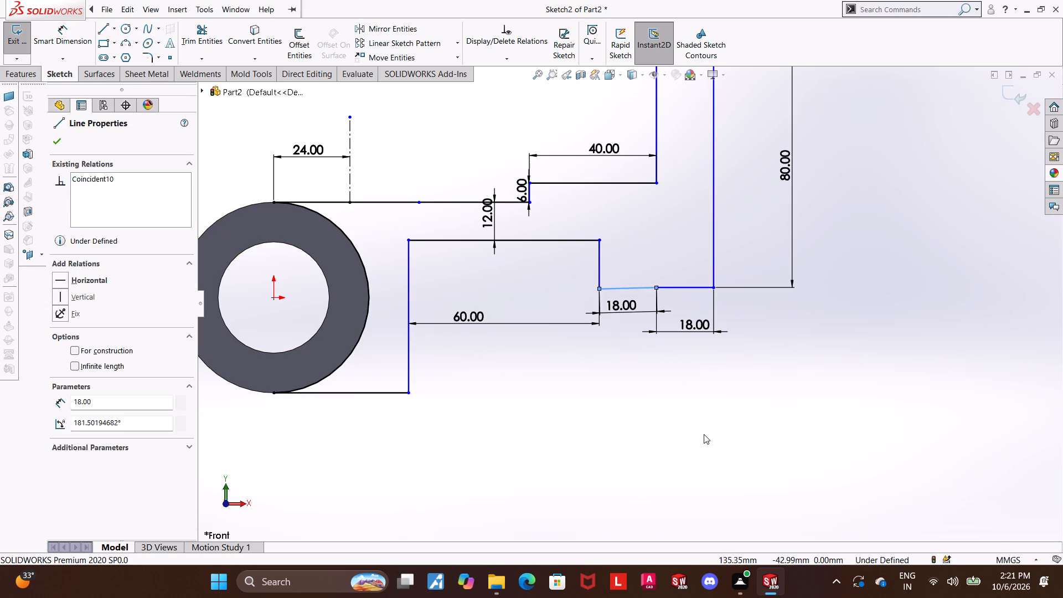
key(ctrl+z)
key(ctrl+z)
key(ctrl+z)
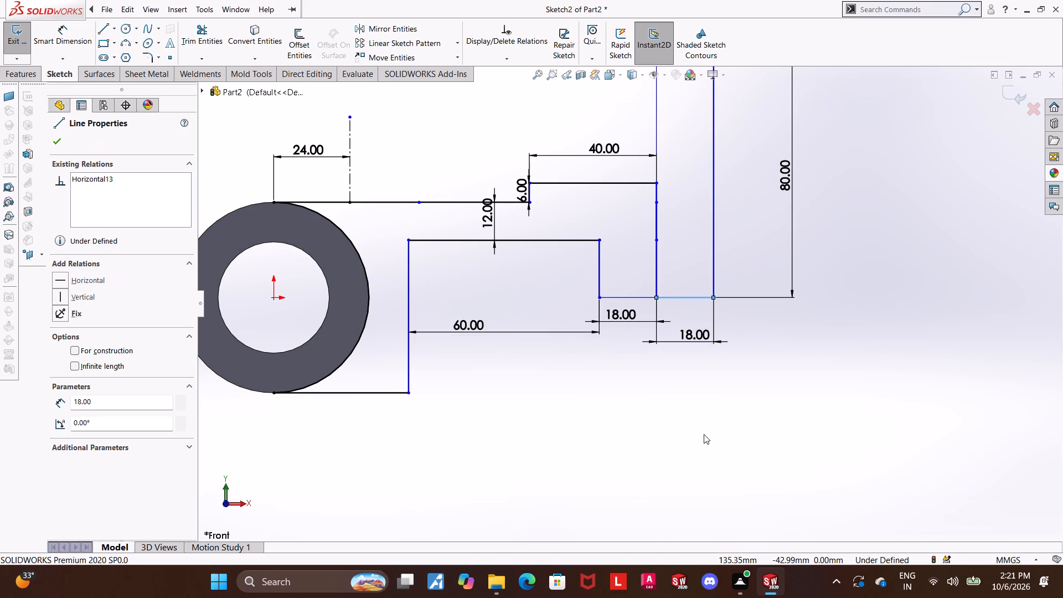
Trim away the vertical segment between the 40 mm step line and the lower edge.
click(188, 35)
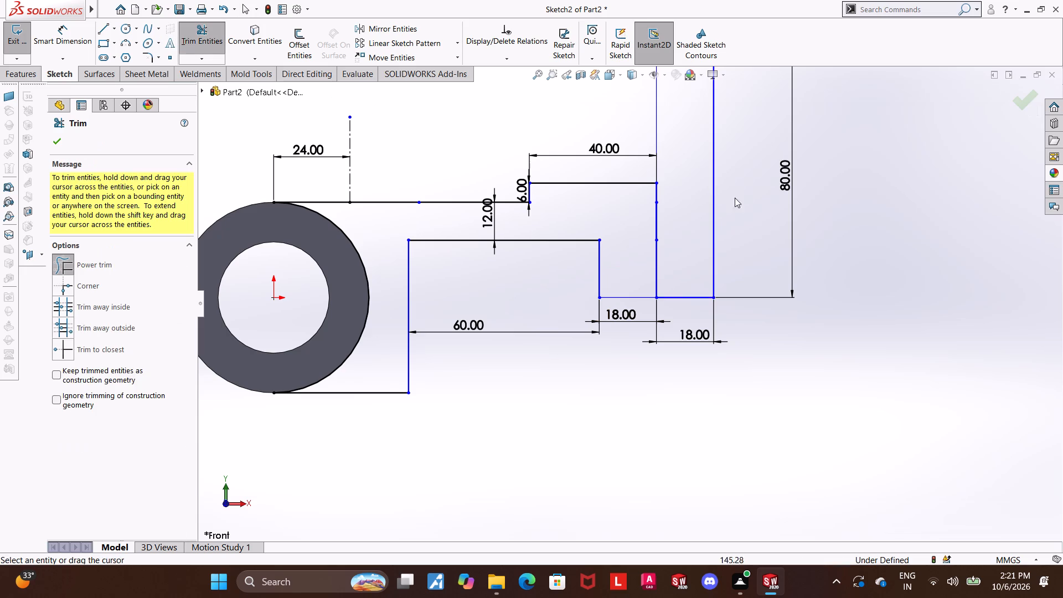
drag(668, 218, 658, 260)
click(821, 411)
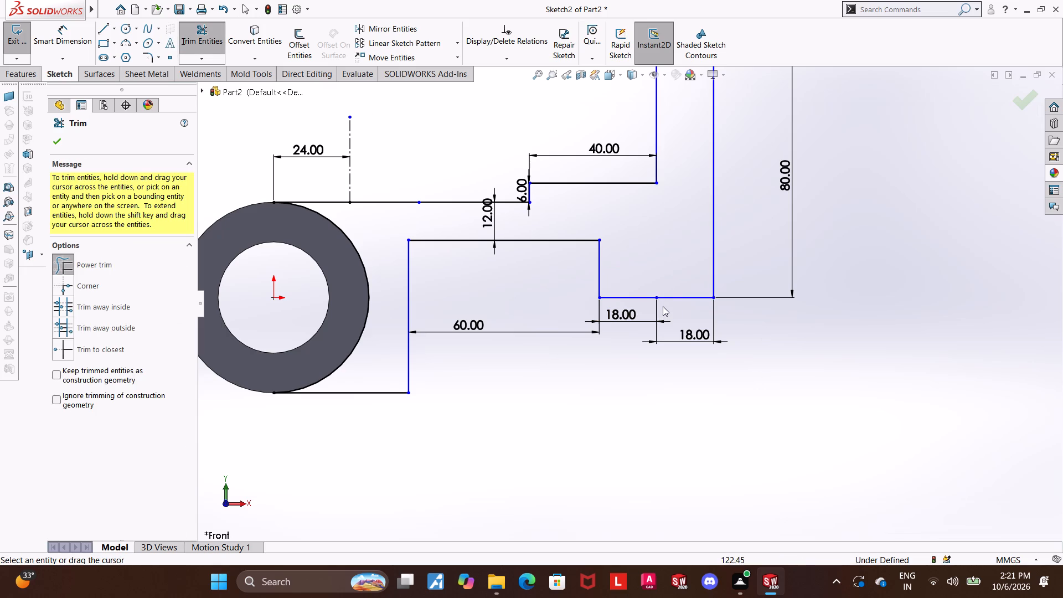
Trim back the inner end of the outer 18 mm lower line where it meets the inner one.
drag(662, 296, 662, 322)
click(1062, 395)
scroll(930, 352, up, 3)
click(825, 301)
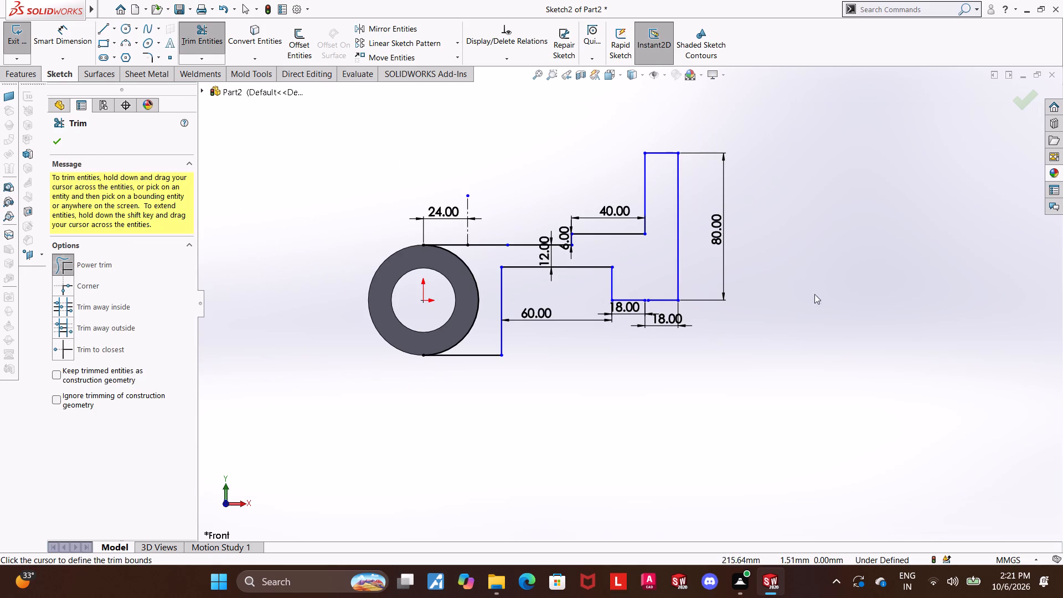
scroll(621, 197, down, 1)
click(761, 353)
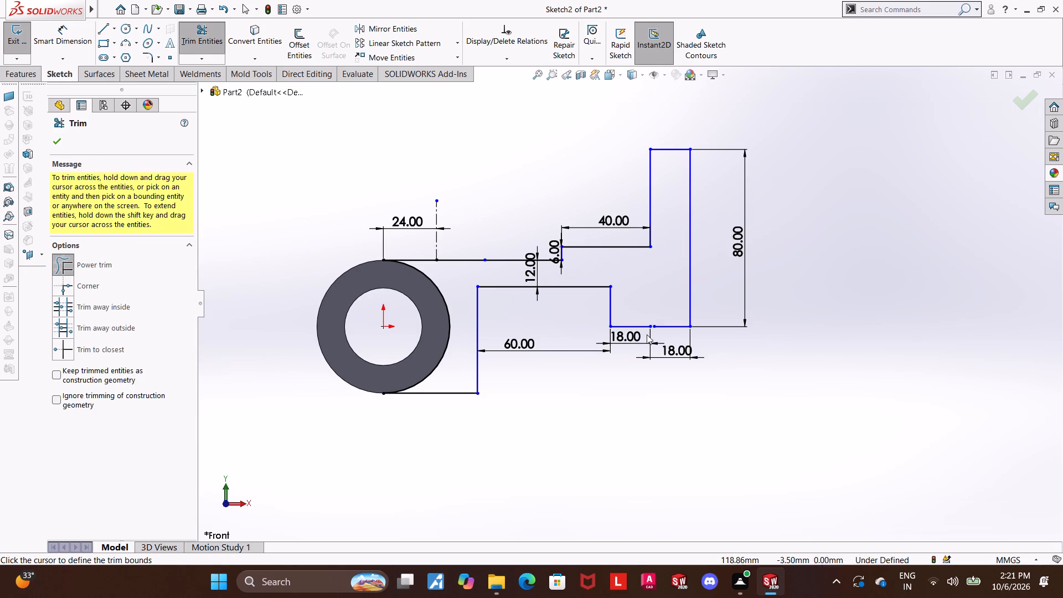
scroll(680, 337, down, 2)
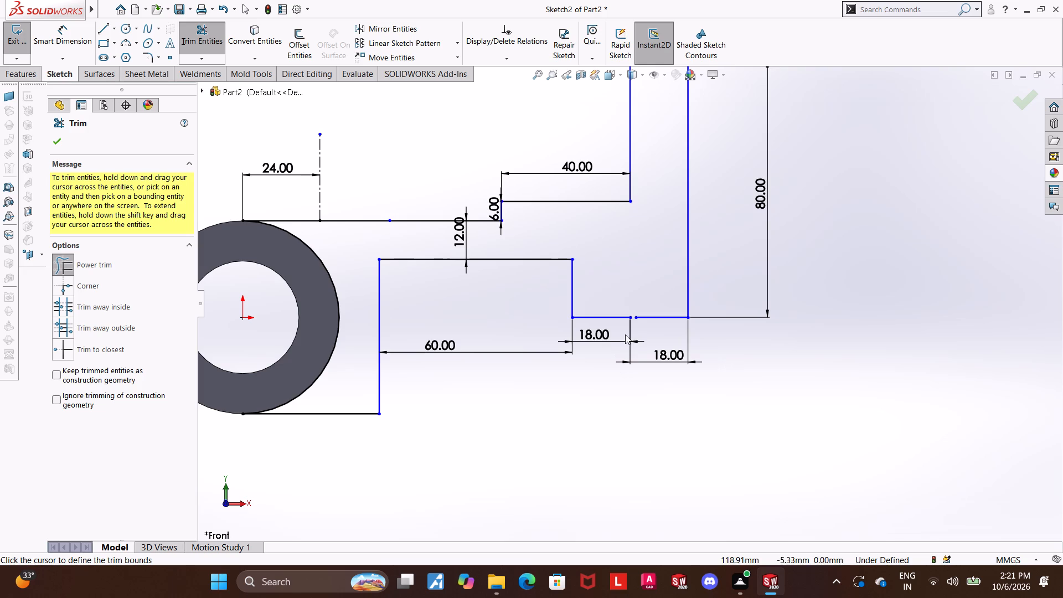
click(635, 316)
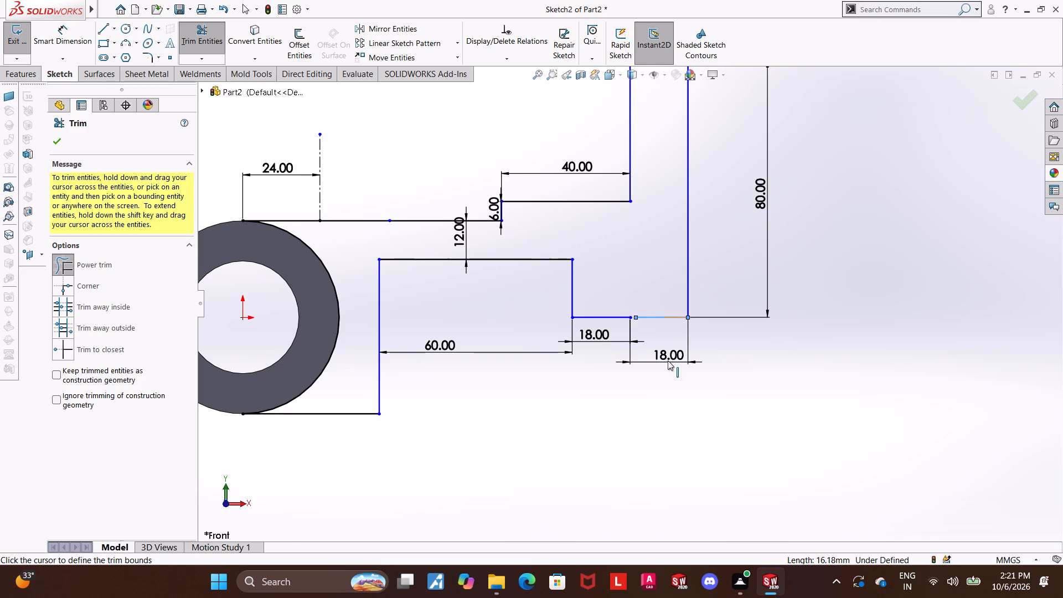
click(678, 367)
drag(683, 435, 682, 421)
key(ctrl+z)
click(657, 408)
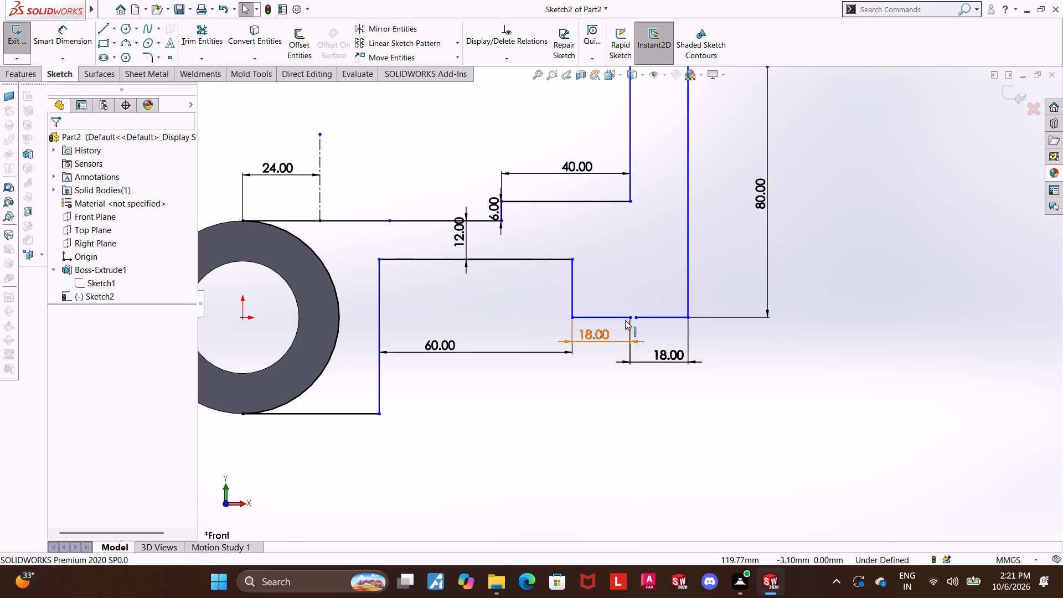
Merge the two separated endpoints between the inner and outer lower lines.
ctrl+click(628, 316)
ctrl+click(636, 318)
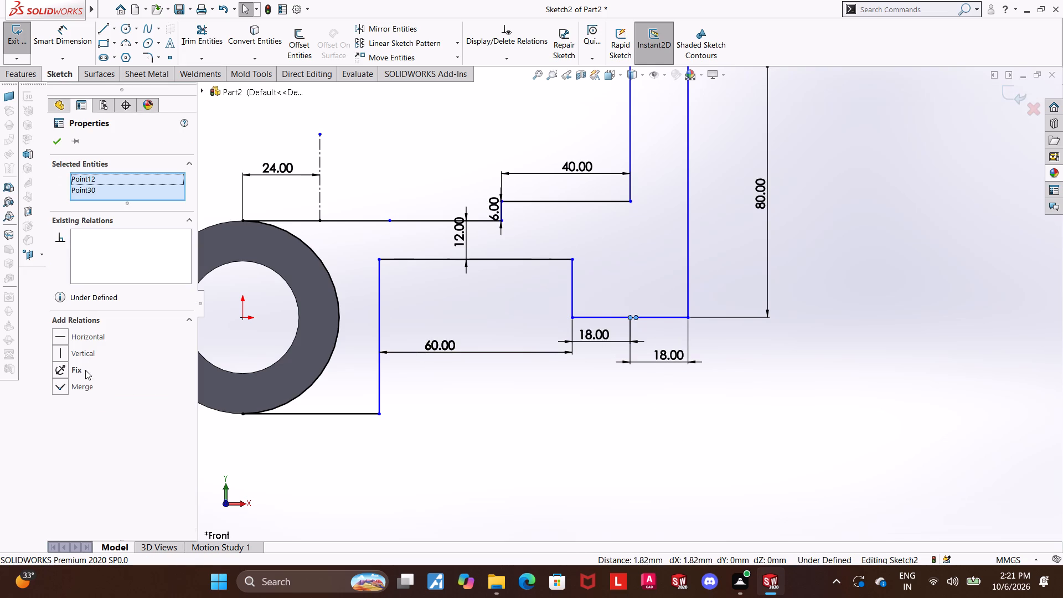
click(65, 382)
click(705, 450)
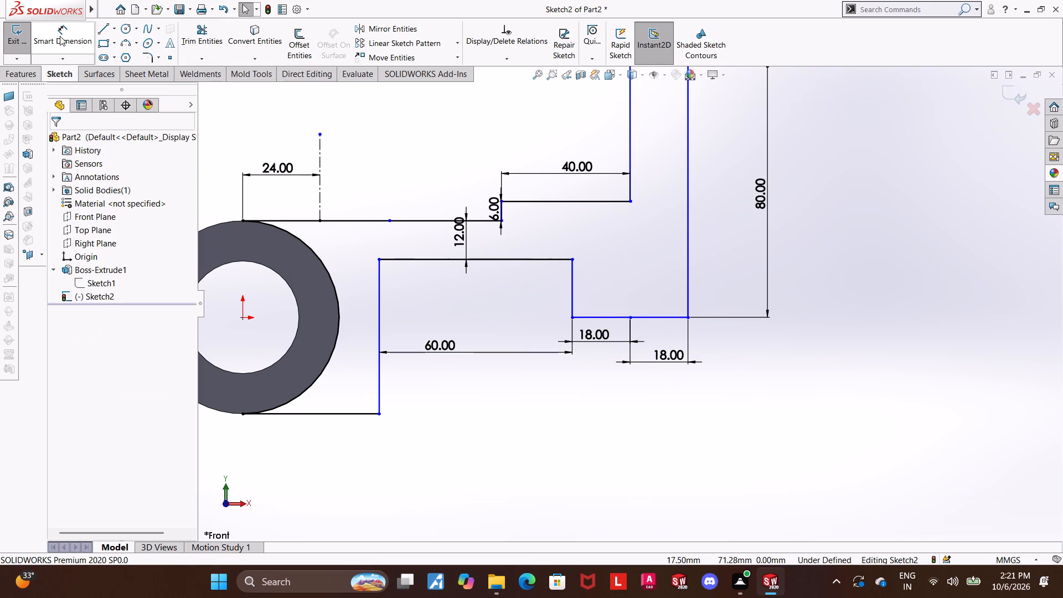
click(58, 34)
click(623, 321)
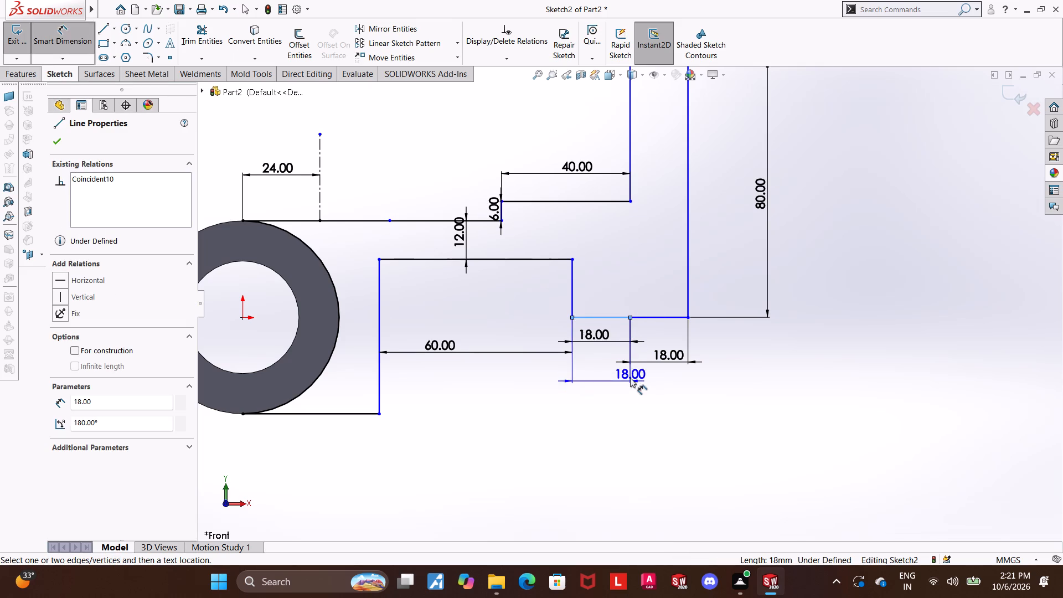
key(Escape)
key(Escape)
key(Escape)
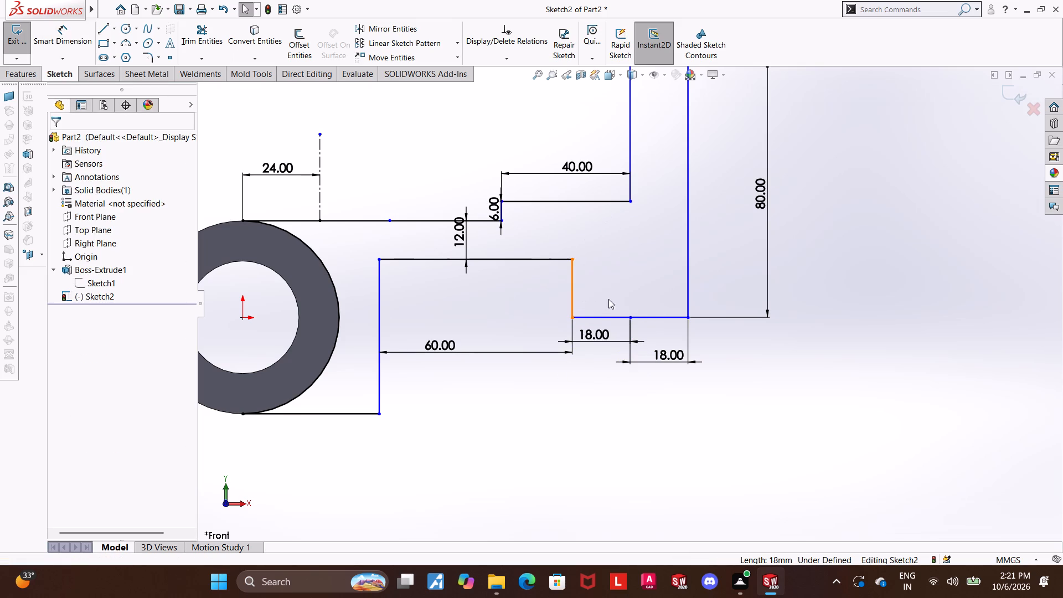
Delete the coincident relation from the inner 18 mm lower line.
drag(600, 317, 601, 377)
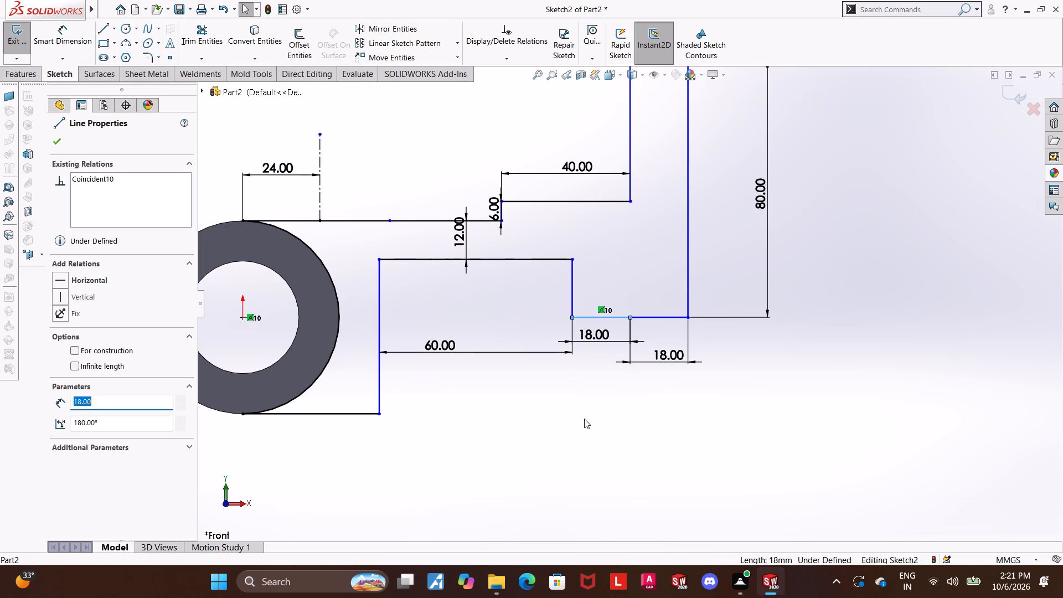
right_click(83, 183)
click(113, 210)
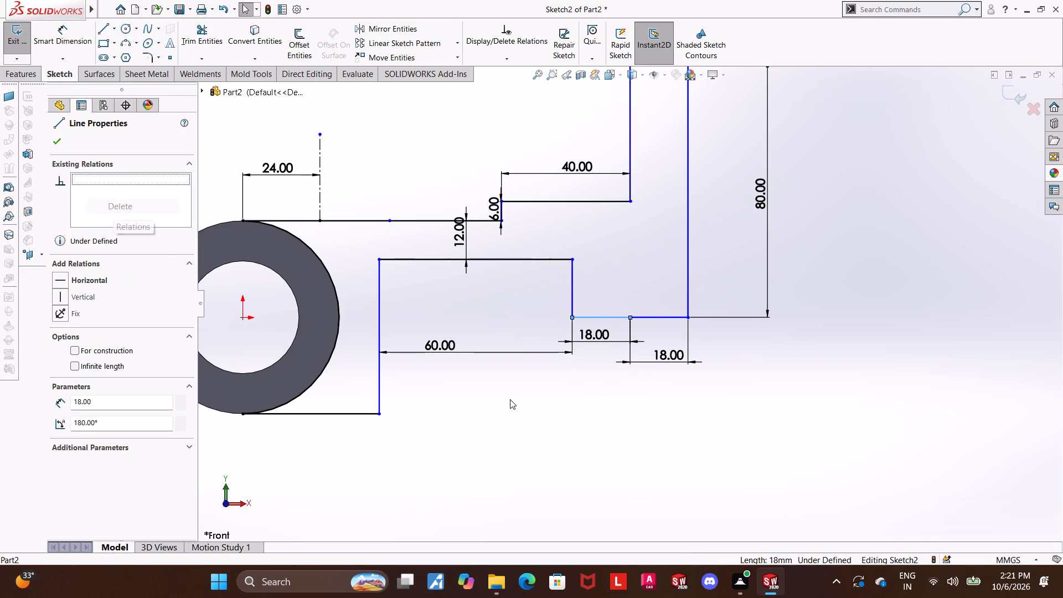
click(514, 404)
Delete the horizontal relation from the outer 18 mm lower line.
right_click(649, 318)
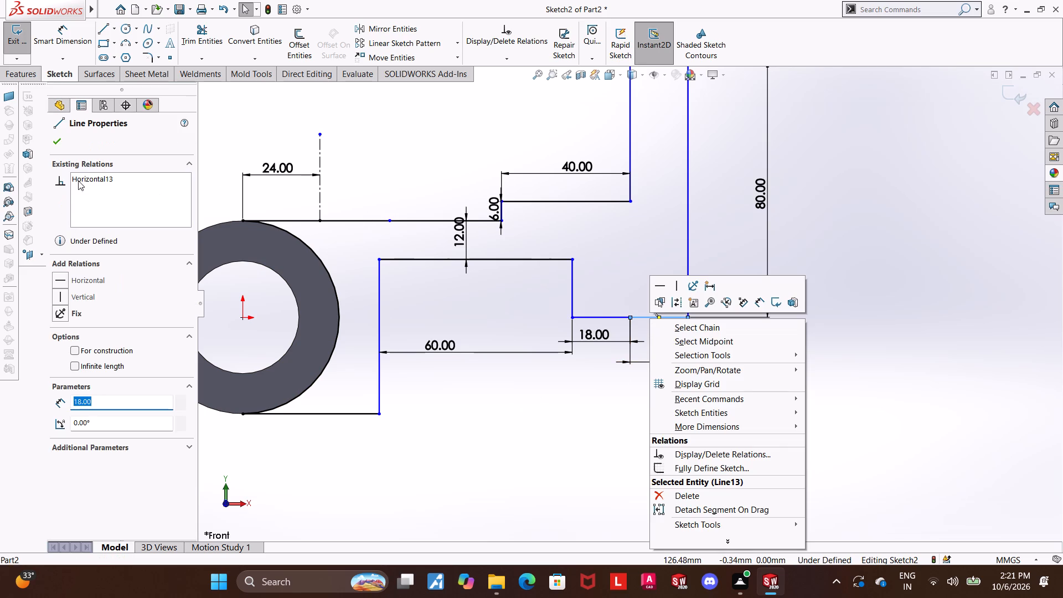
right_click(79, 179)
click(117, 206)
click(570, 403)
key(Escape)
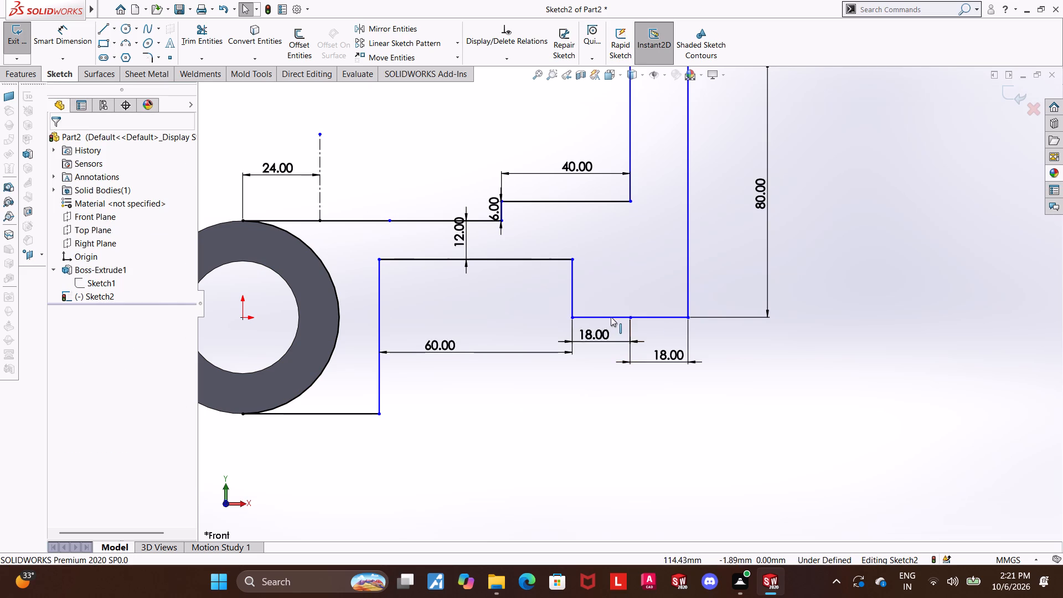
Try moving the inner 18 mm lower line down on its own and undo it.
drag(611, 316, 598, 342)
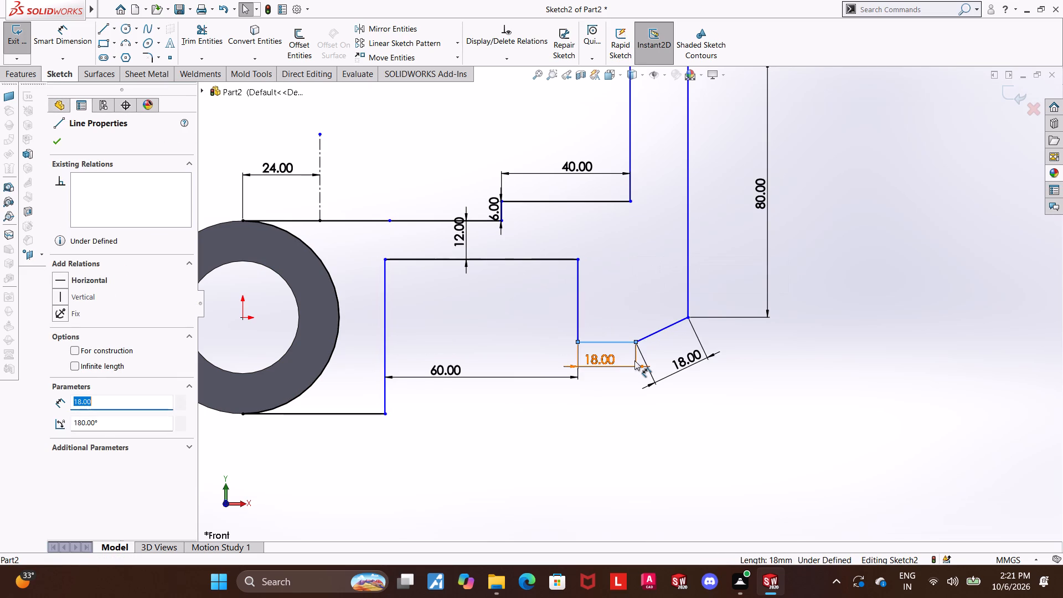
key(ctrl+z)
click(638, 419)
Move the whole lower edge down to about 47 mm below the 40 mm step line.
drag(641, 318, 639, 352)
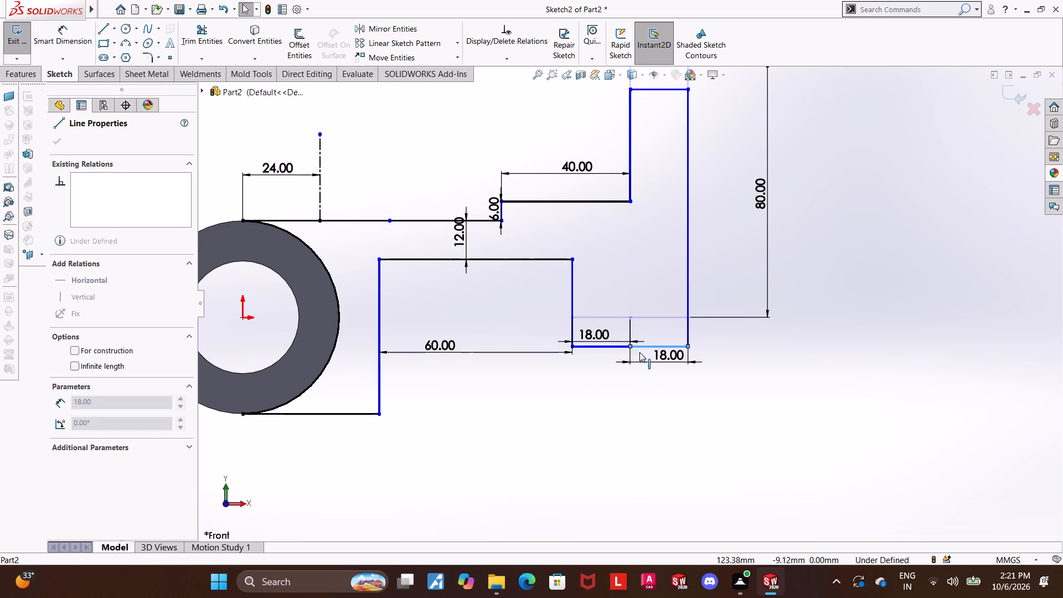
drag(639, 352, 639, 352)
click(769, 402)
Dimension the vertical distance from the 40 mm step line to the inner 18 mm lower line as 40 mm.
click(56, 34)
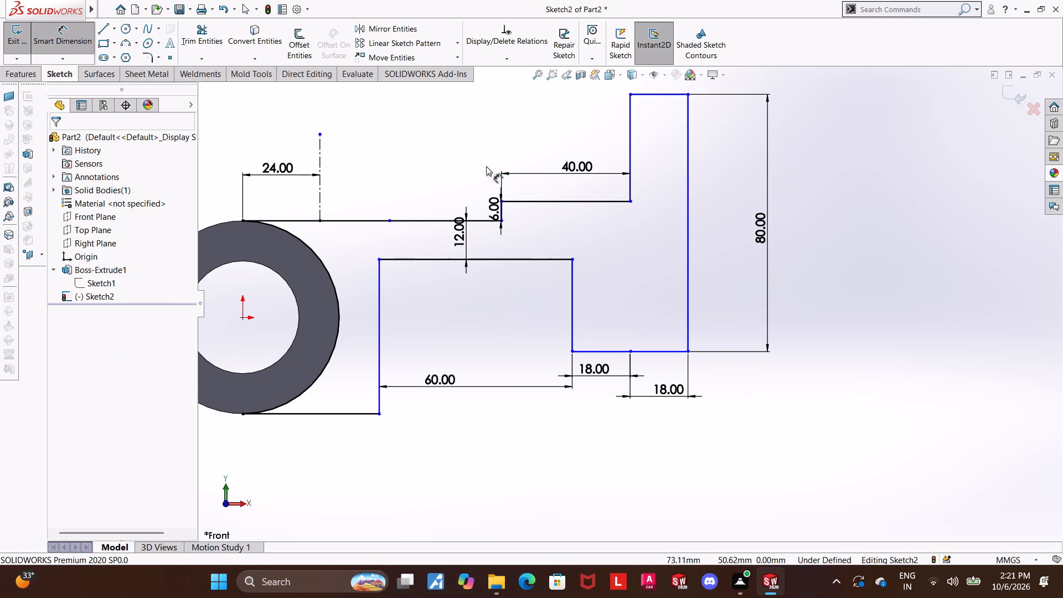
click(564, 204)
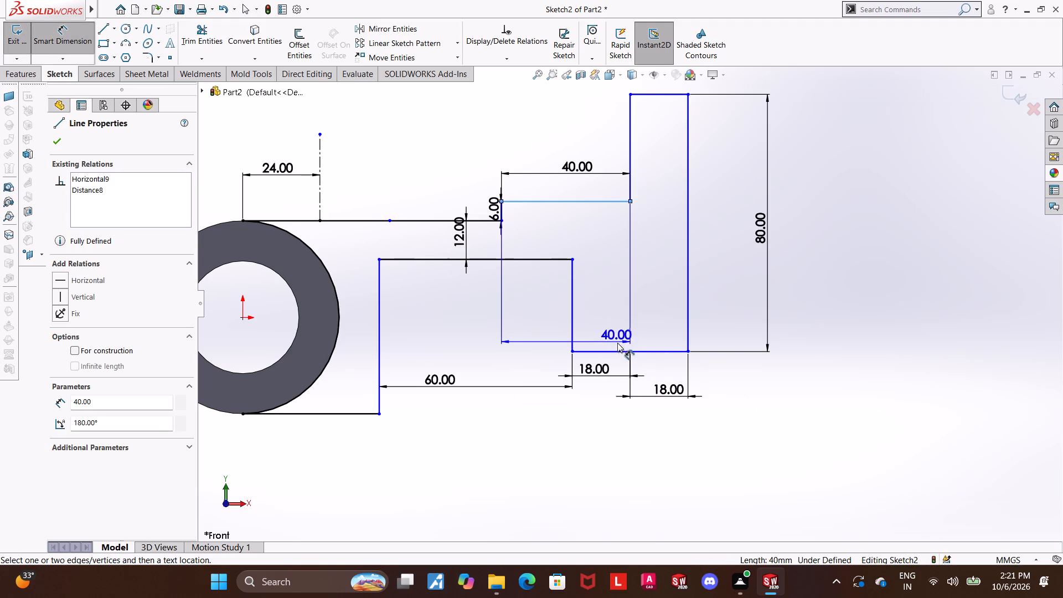
click(617, 349)
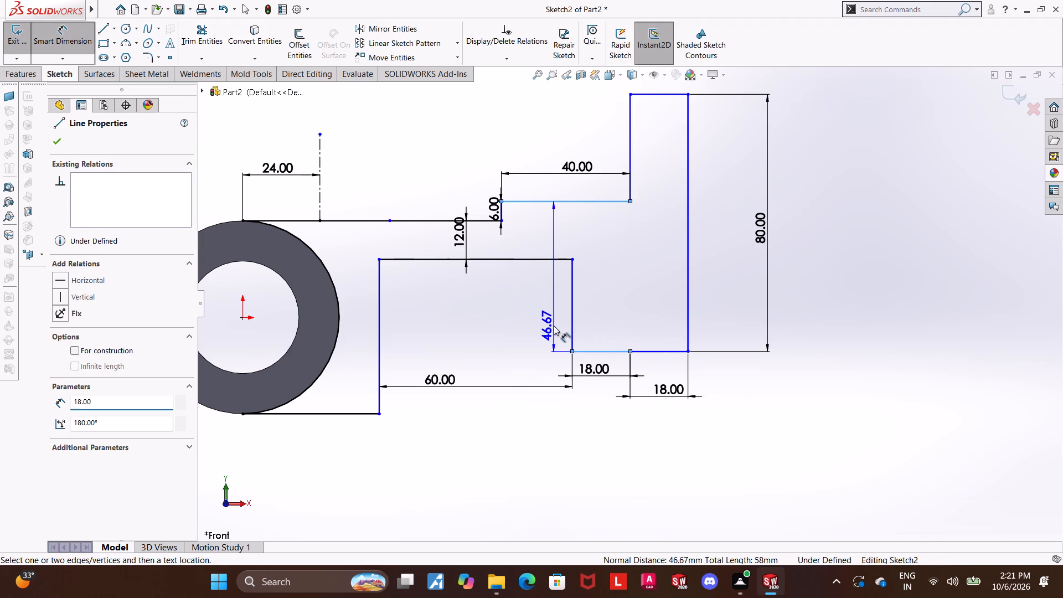
click(554, 326)
text(40)
key(Return)
key(Escape)
key(Escape)
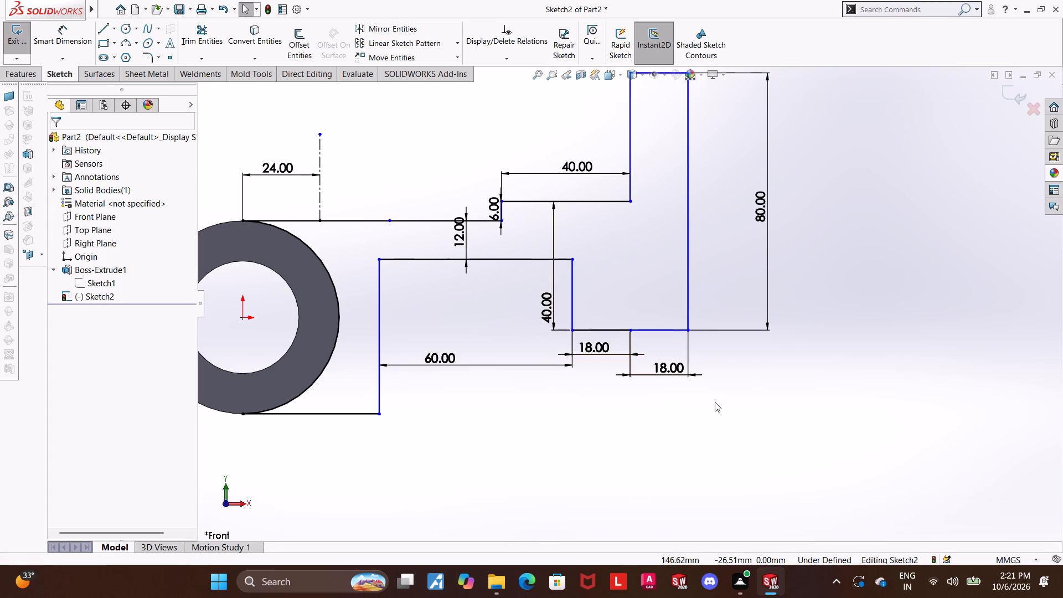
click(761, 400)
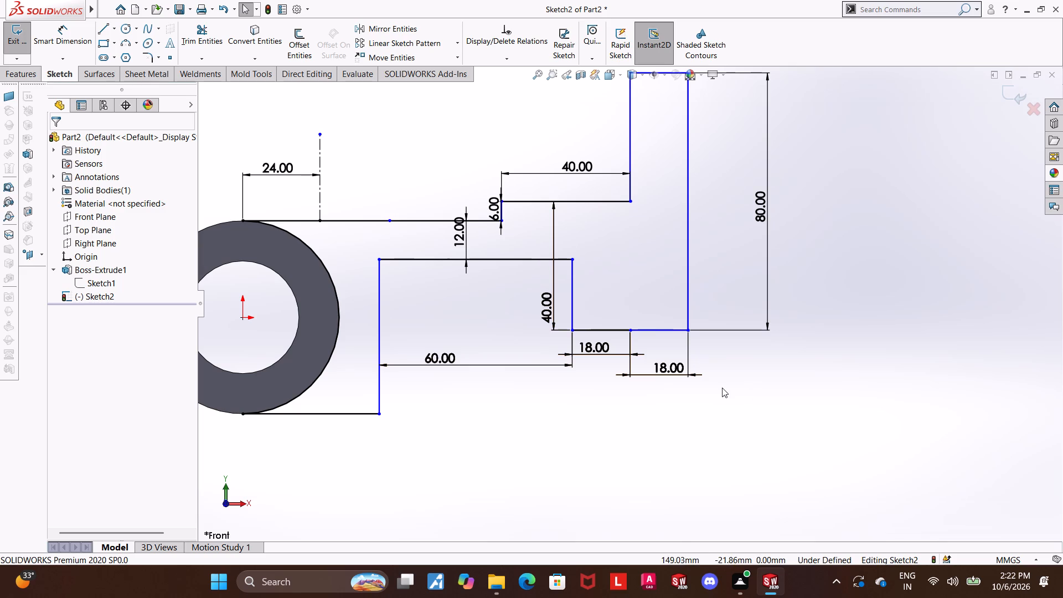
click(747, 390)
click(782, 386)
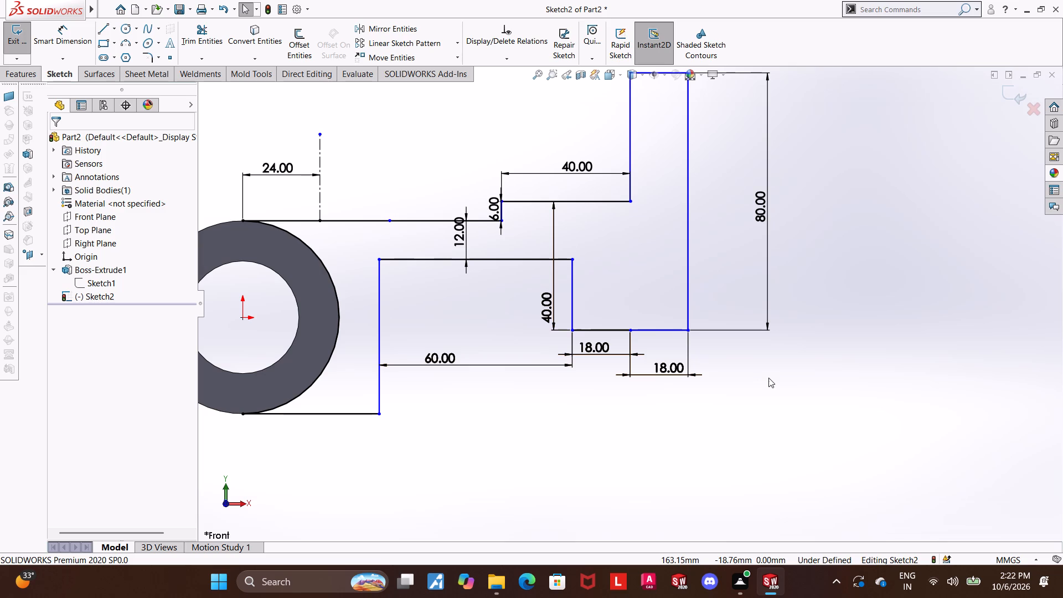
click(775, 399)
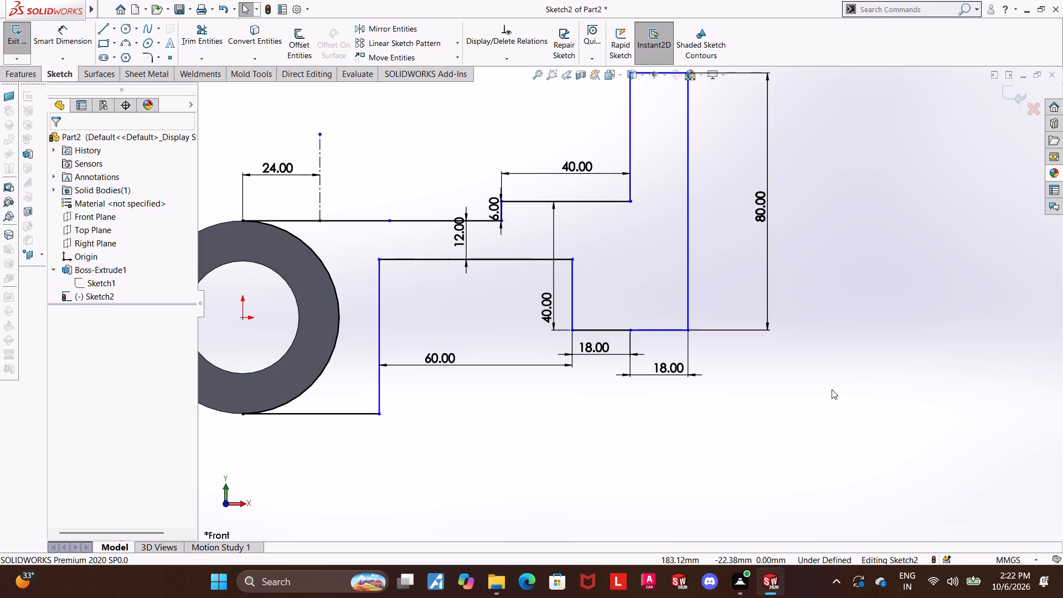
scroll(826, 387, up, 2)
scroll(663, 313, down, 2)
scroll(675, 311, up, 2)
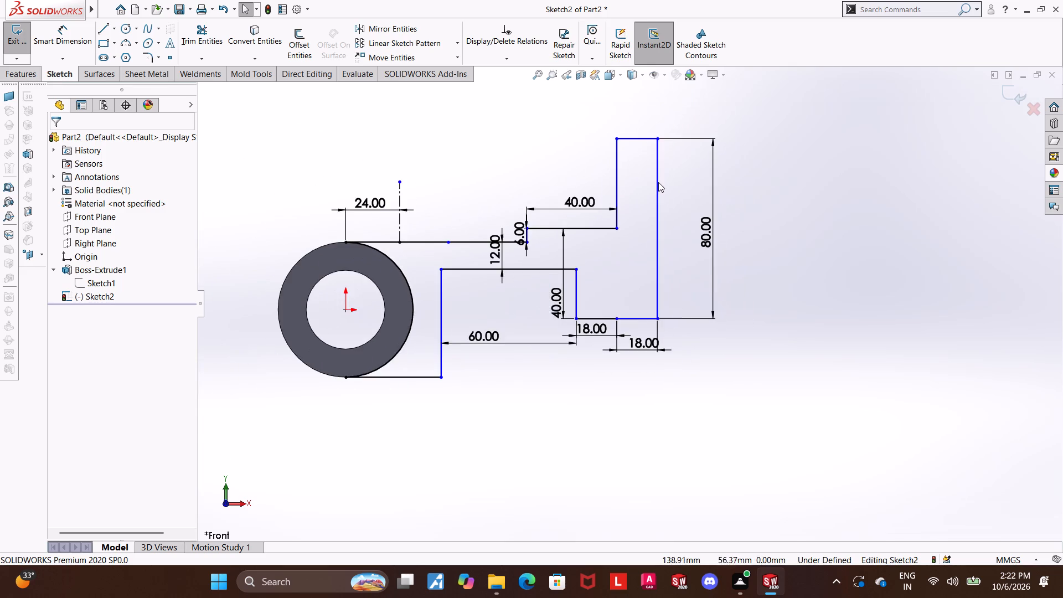
Trim away the upright's two vertical lines and the outer 18 mm lower line.
scroll(658, 182, down, 2)
click(216, 33)
drag(586, 164, 637, 399)
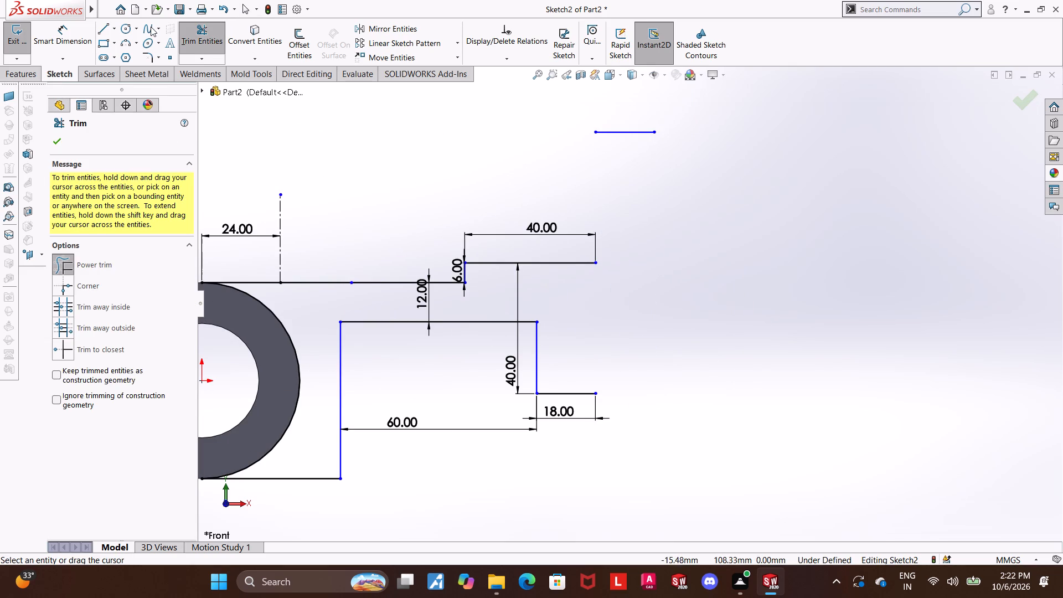
key(Escape)
Draw a vertical line from the outer end of the 40 mm step line to the outer end of the 18 mm lower line.
double_click(104, 26)
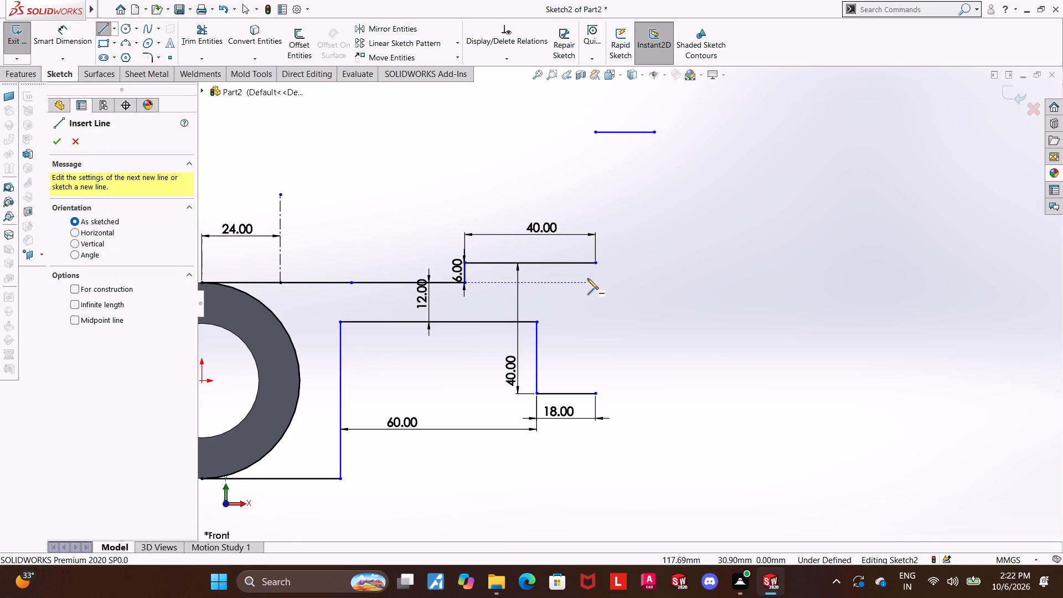
click(597, 264)
click(596, 392)
key(Escape)
key(Escape)
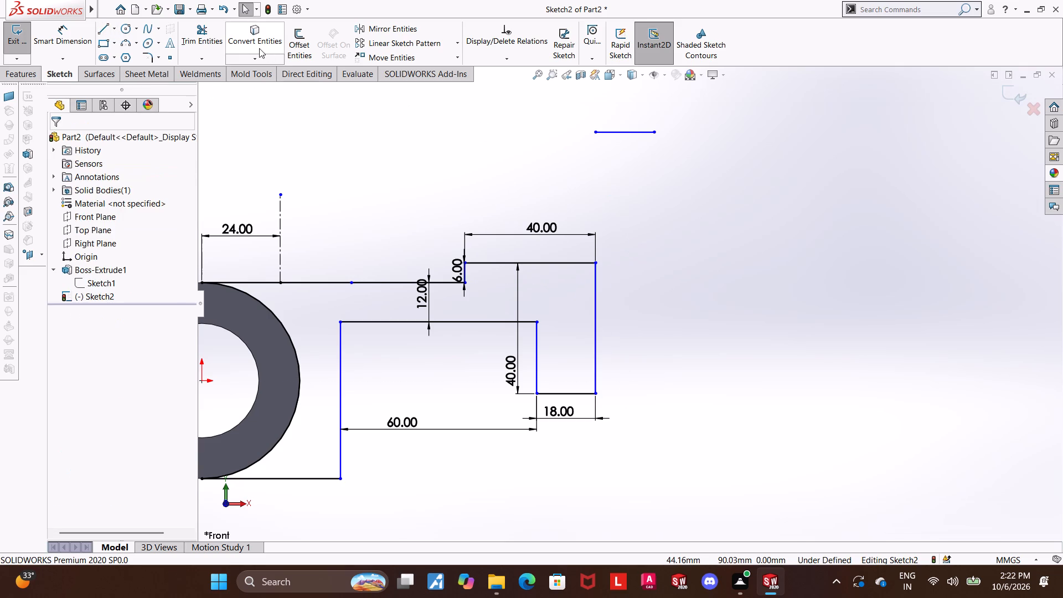
Trim away the leftover short horizontal line at the top of the former upright.
click(209, 42)
drag(595, 160, 607, 154)
drag(619, 151, 611, 112)
key(Escape)
scroll(647, 200, up, 5)
scroll(624, 349, down, 2)
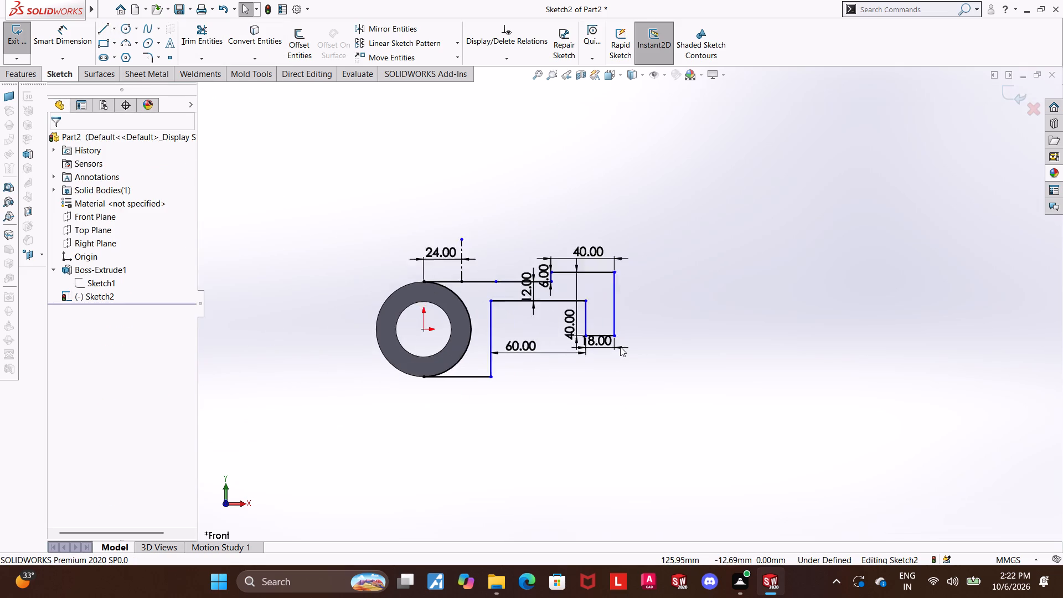
scroll(510, 329, down, 2)
key(Escape)
key(Escape)
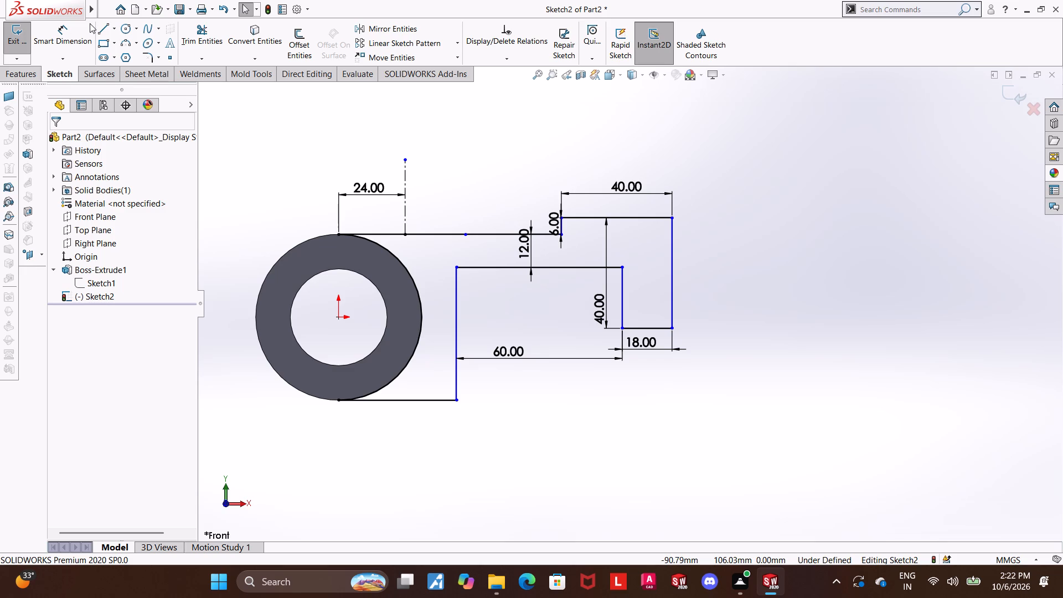
Dimension the horizontal distance from the origin to the arm profile's outermost vertical line as 120 mm.
click(699, 381)
click(61, 44)
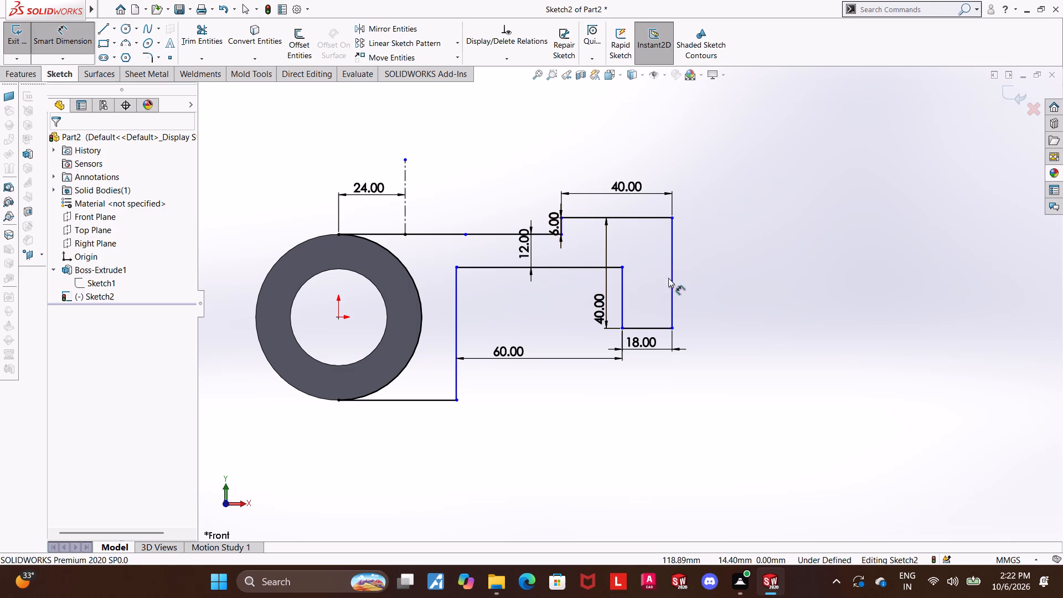
click(672, 282)
click(340, 313)
key(Escape)
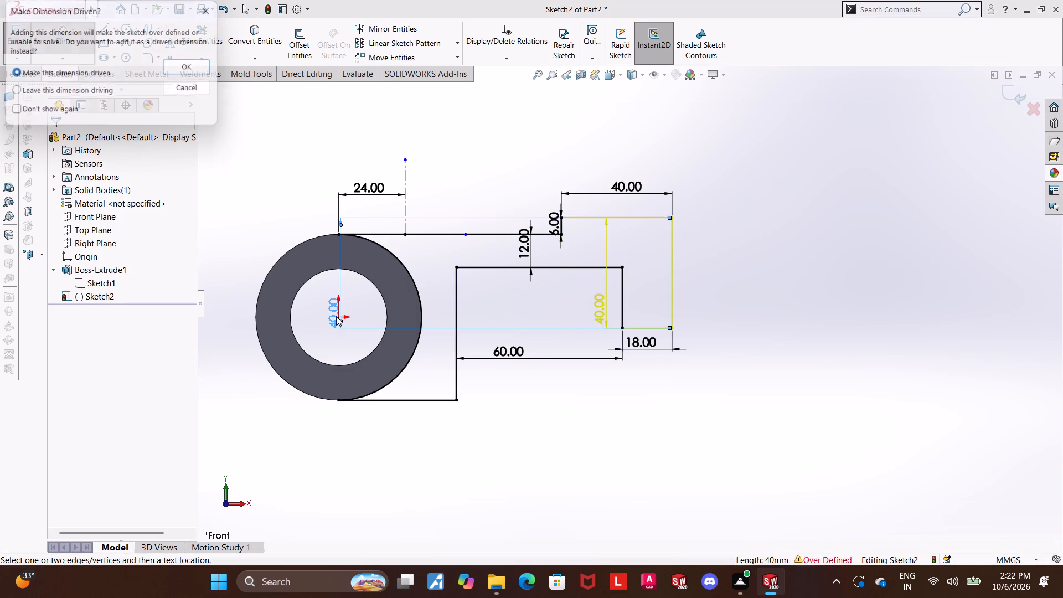
click(339, 317)
click(674, 288)
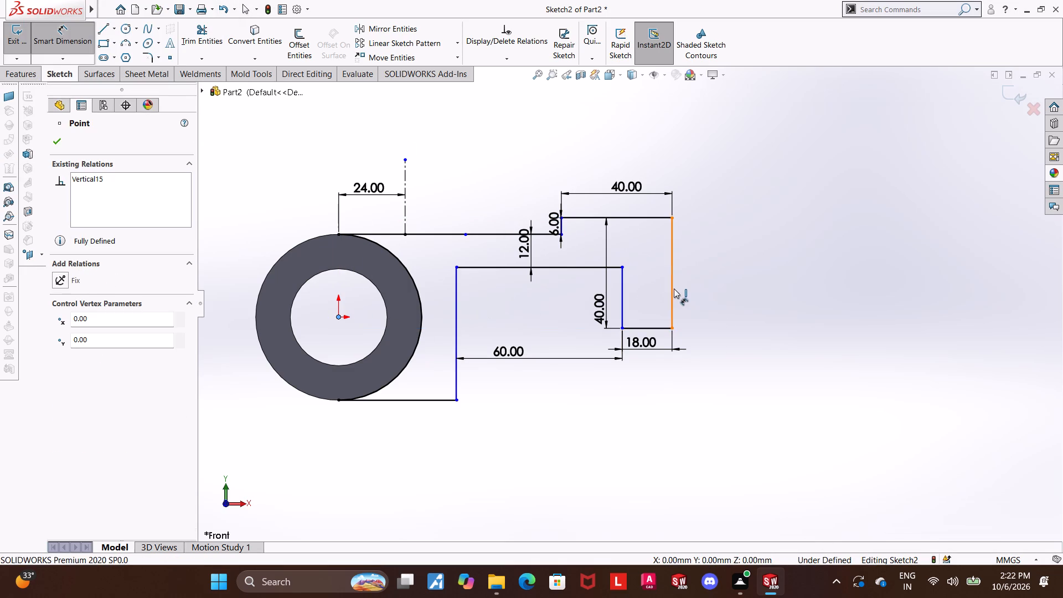
click(583, 442)
text(120)
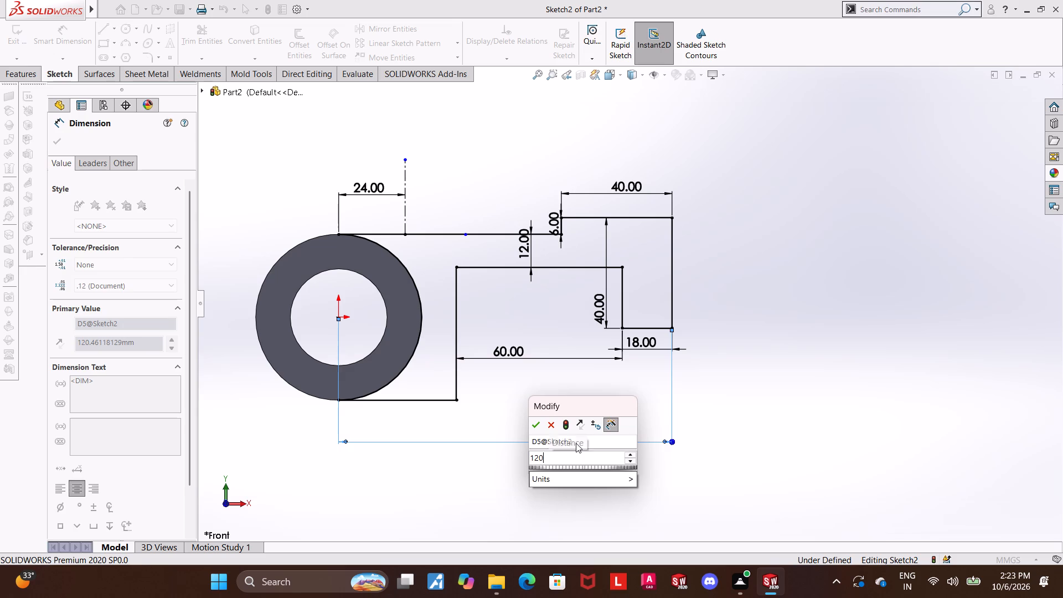
key(Return)
key(Escape)
key(Escape)
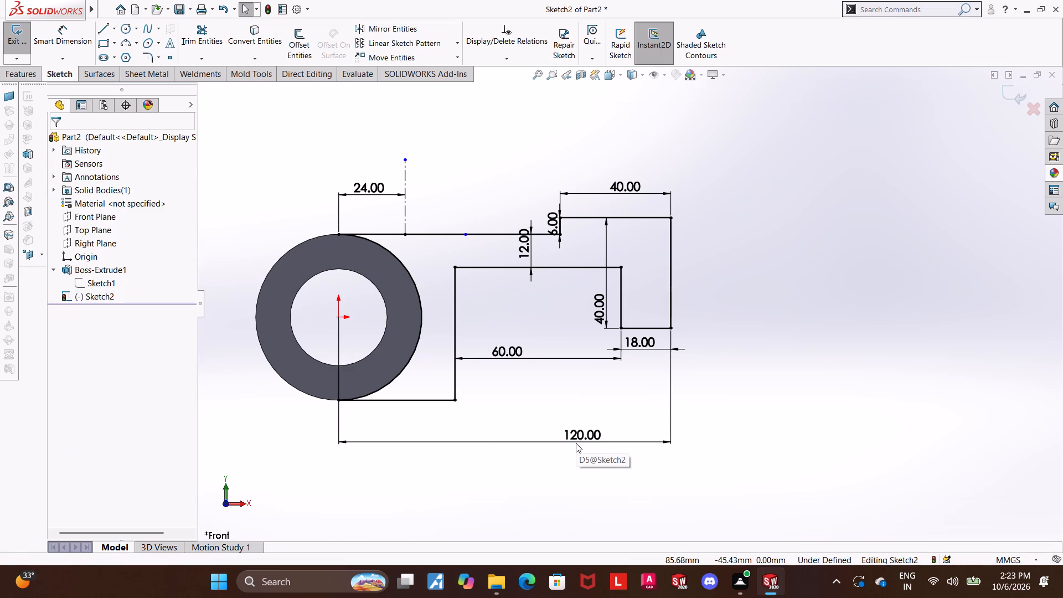
click(867, 264)
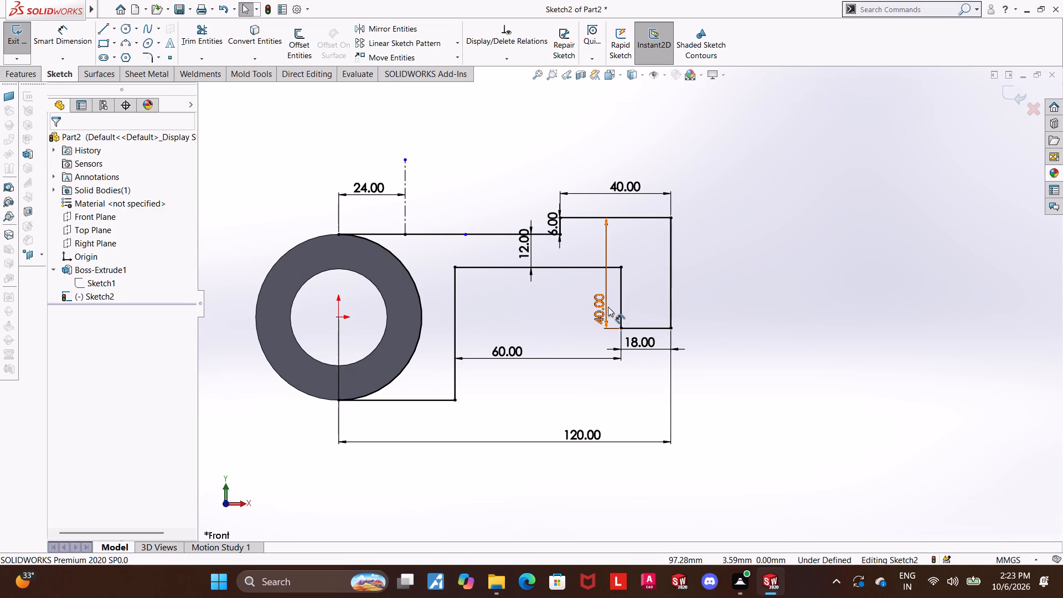
click(757, 333)
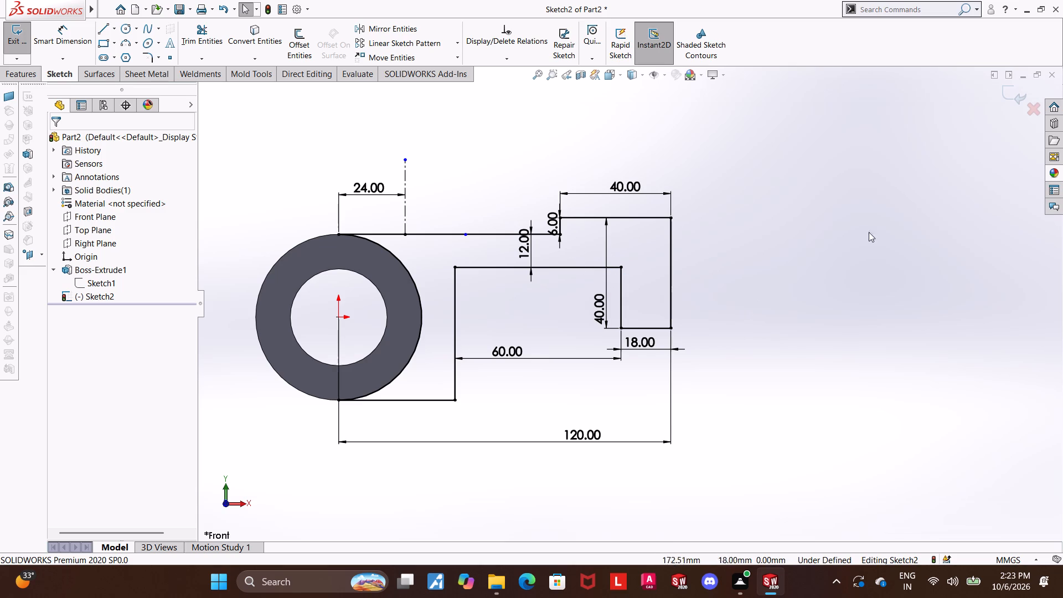
Examine the arm profile sketch against the hollow cylinder from several angles.
middle_drag(902, 192, 920, 244)
middle_drag(576, 308, 573, 319)
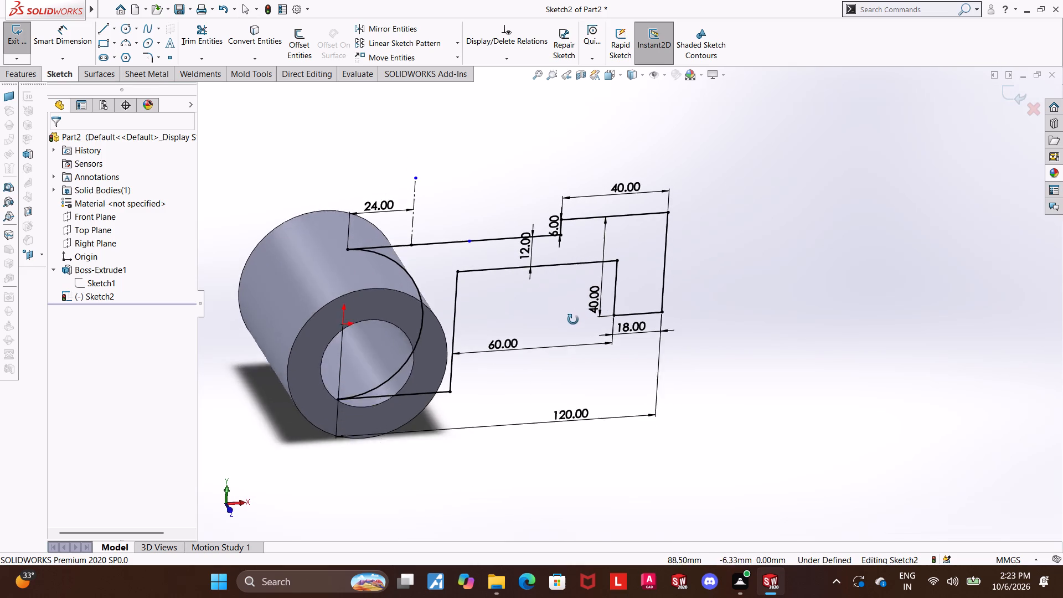
middle_drag(573, 319, 541, 376)
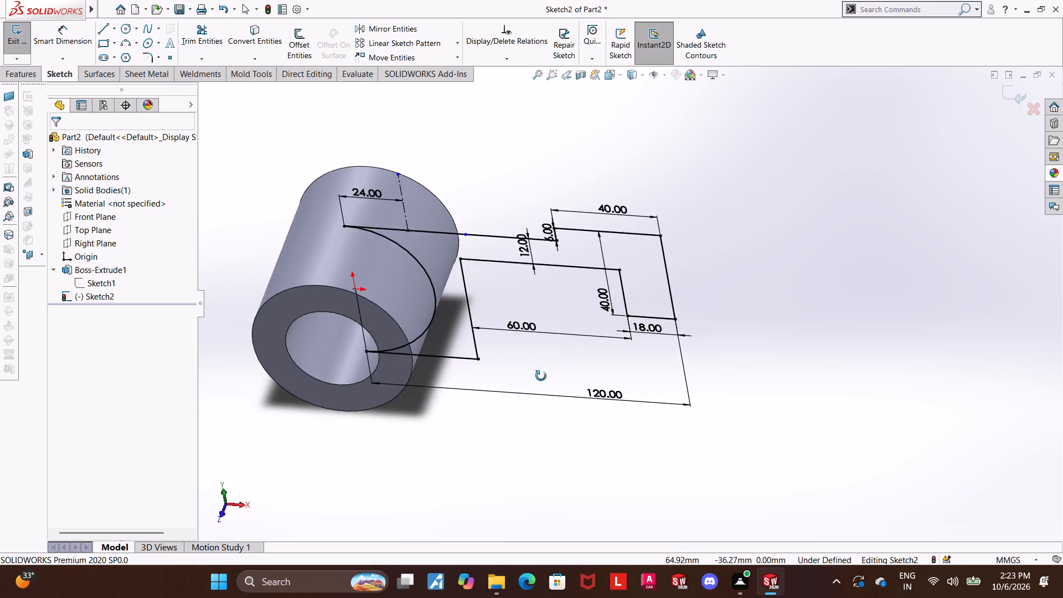
middle_drag(541, 376, 541, 372)
middle_drag(699, 179, 684, 56)
middle_click(550, 141)
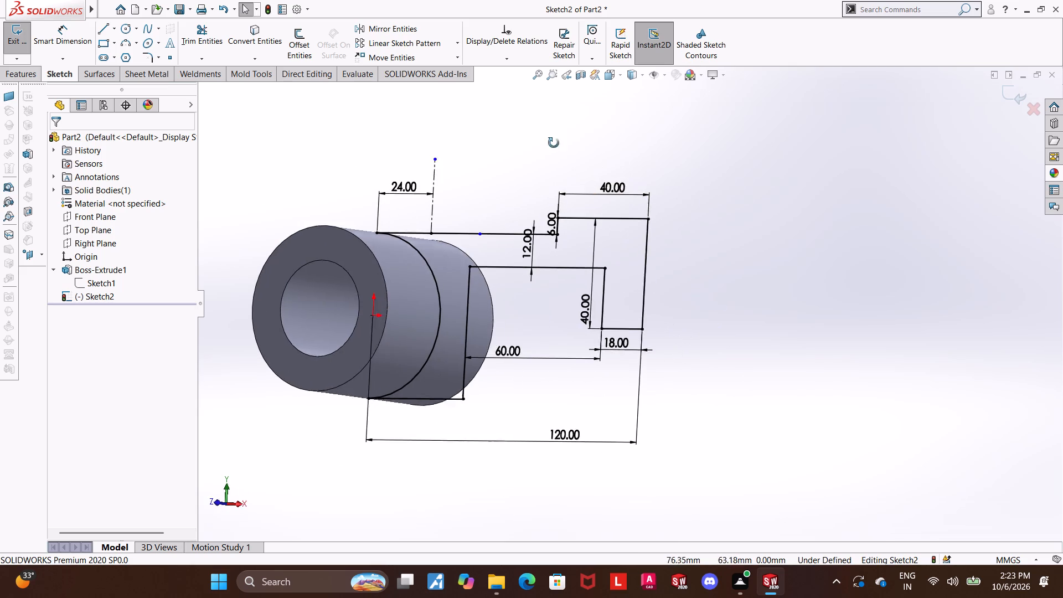
scroll(579, 296, up, 1)
middle_drag(579, 293, 610, 332)
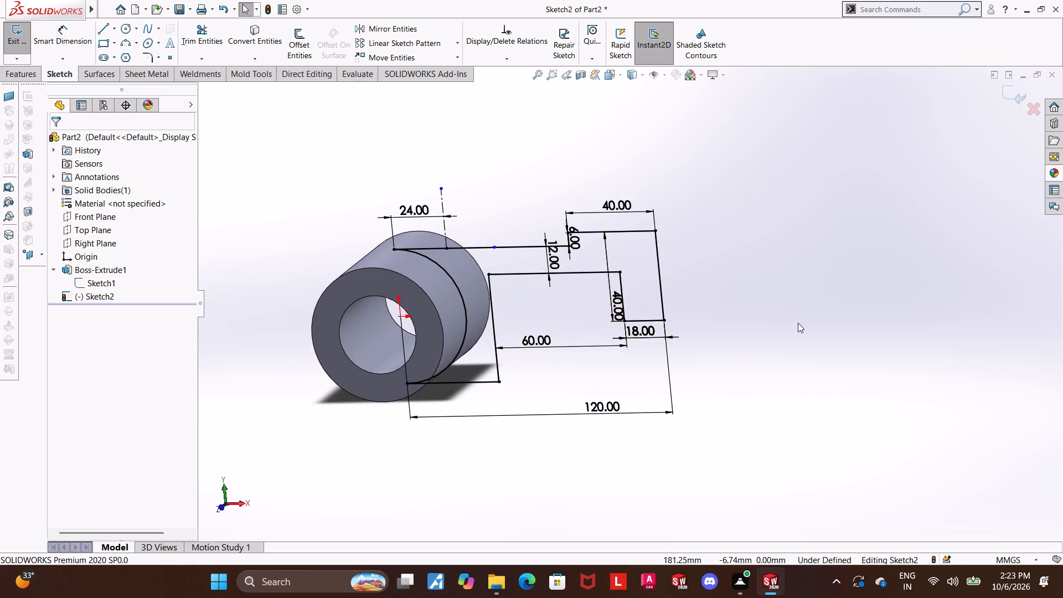
scroll(797, 323, up, 1)
middle_drag(766, 337, 839, 316)
middle_drag(622, 259, 640, 291)
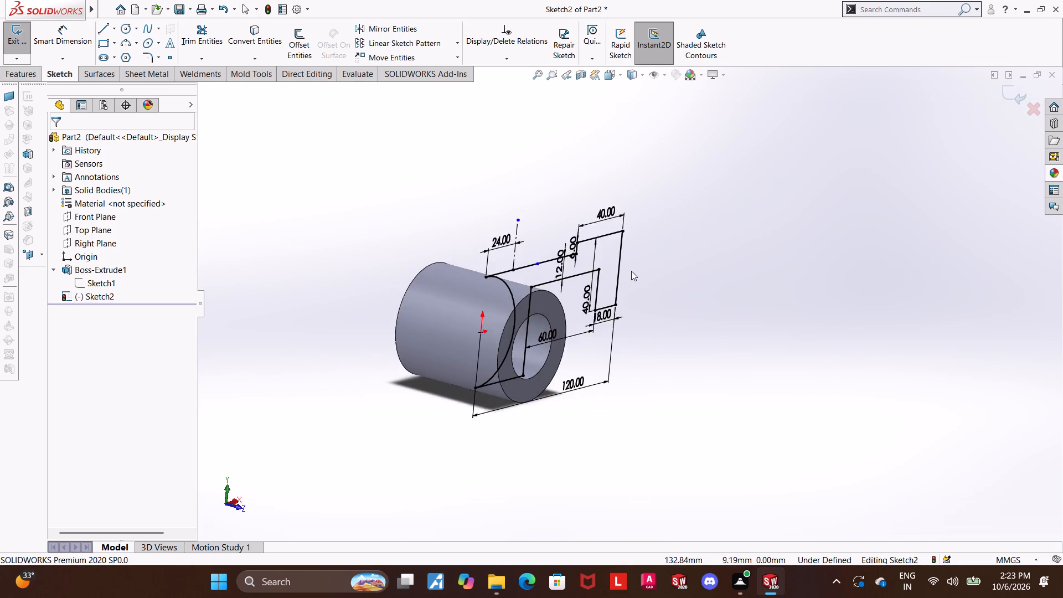
scroll(630, 269, down, 3)
scroll(677, 281, up, 1)
middle_drag(673, 283, 660, 285)
middle_drag(639, 256, 635, 257)
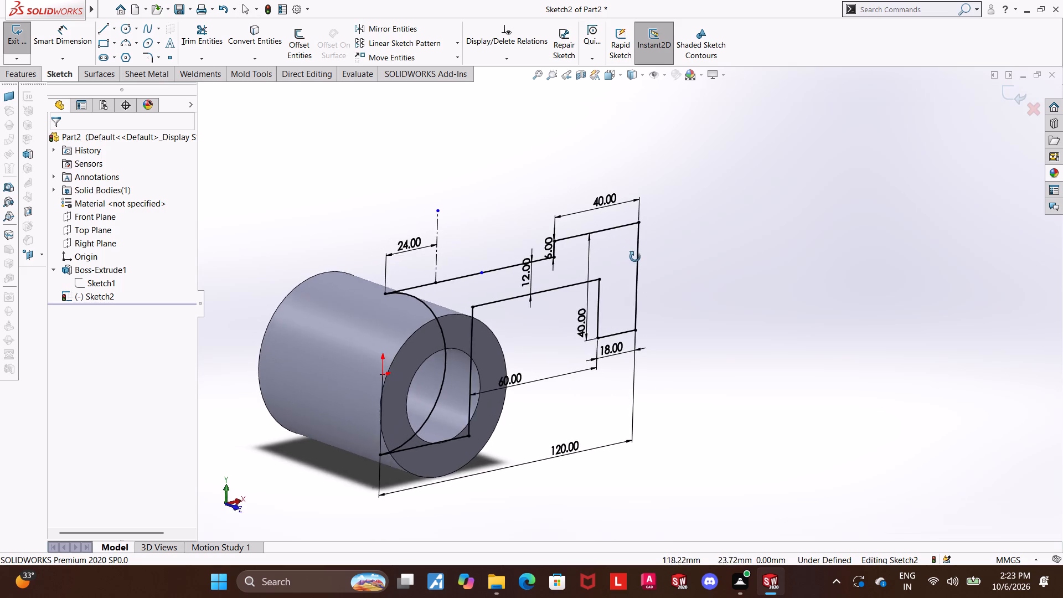
middle_drag(635, 257, 582, 255)
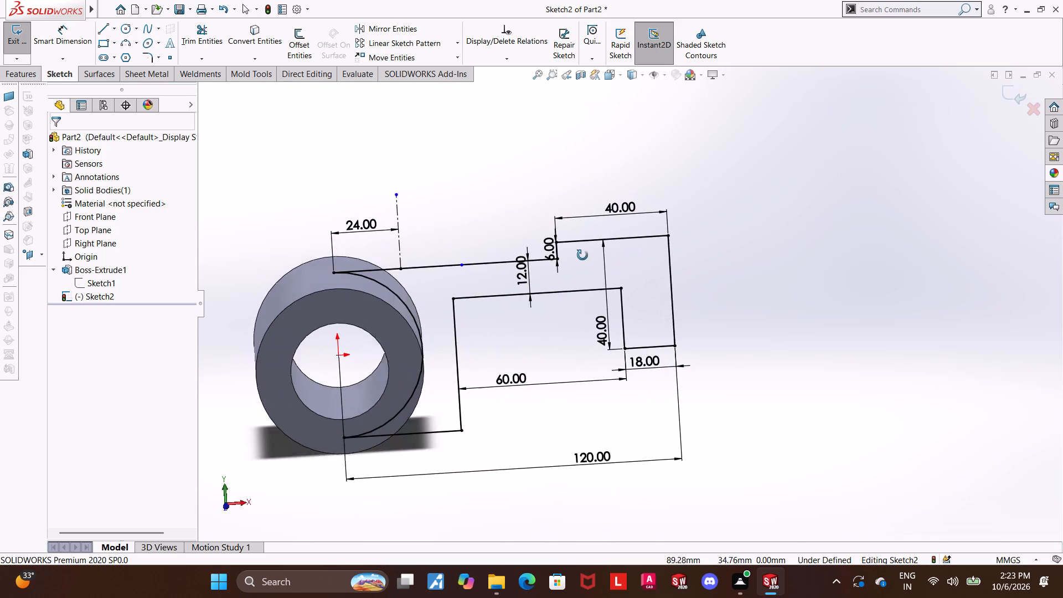
middle_drag(582, 255, 598, 220)
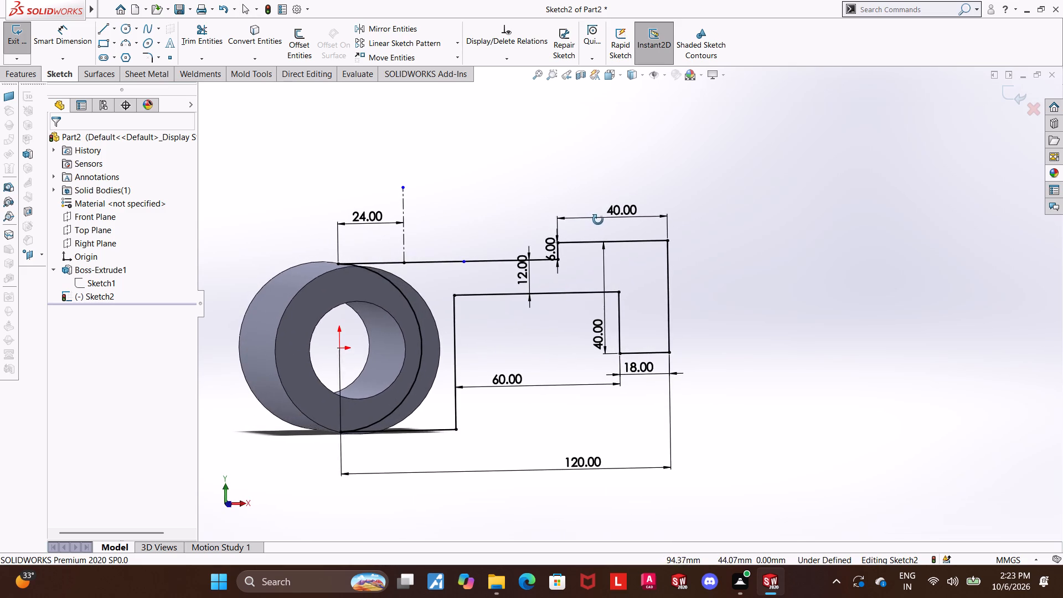
middle_drag(598, 220, 582, 231)
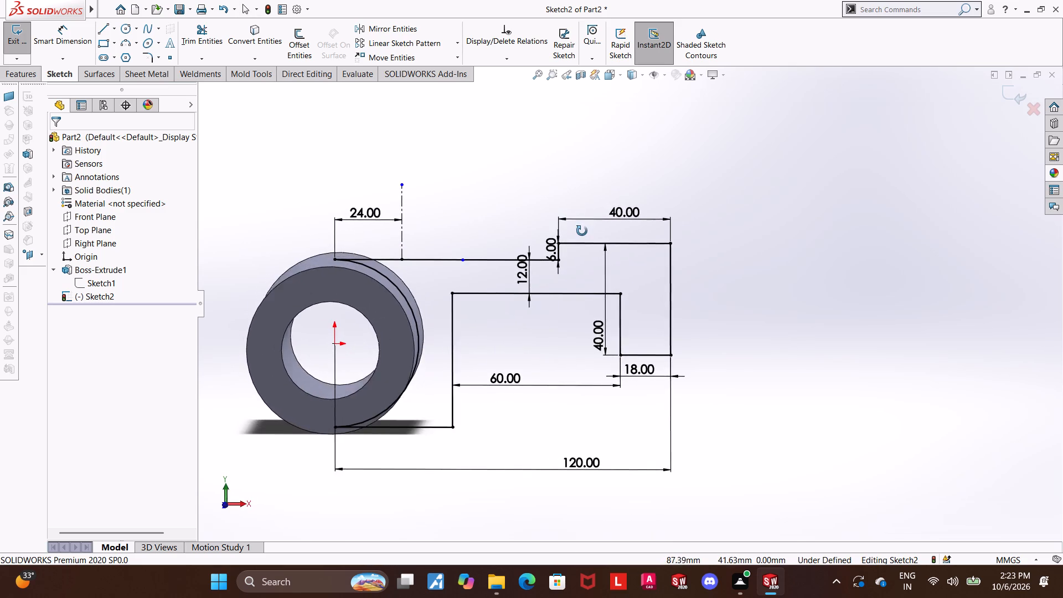
middle_drag(582, 231, 563, 227)
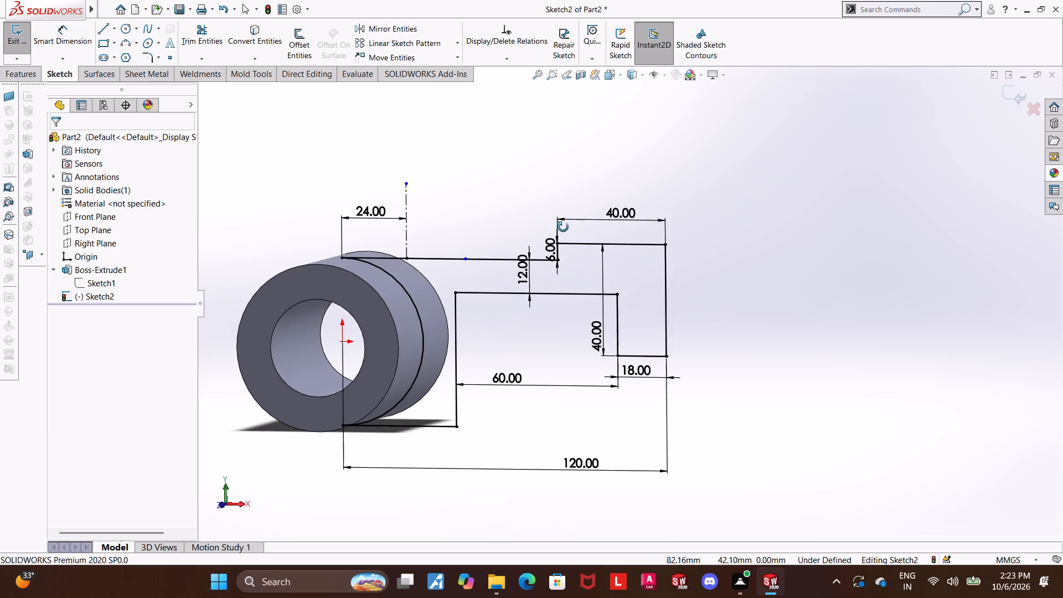
middle_drag(563, 227, 582, 224)
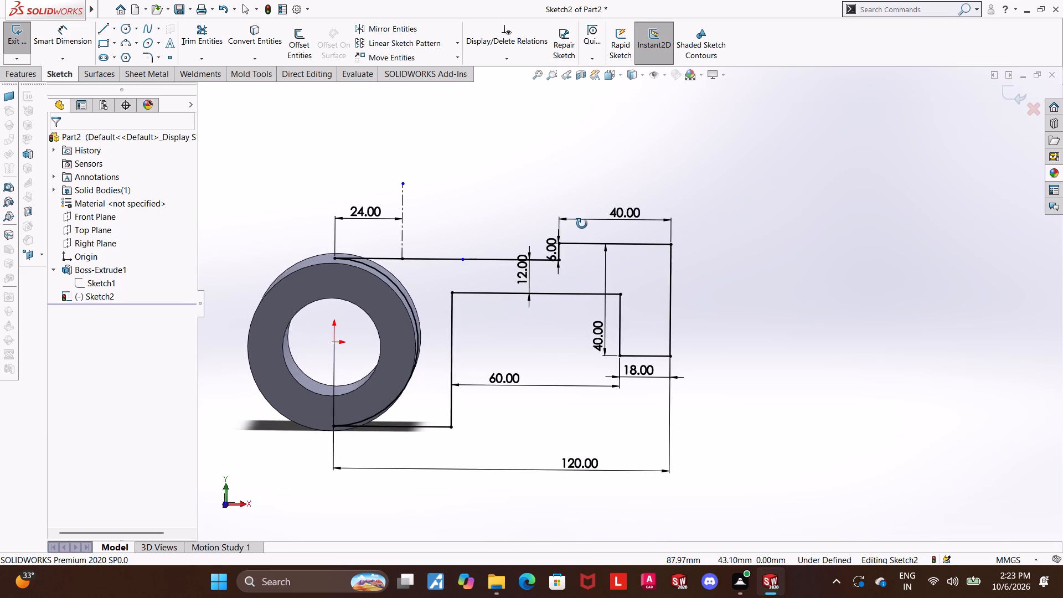
middle_drag(582, 224, 580, 228)
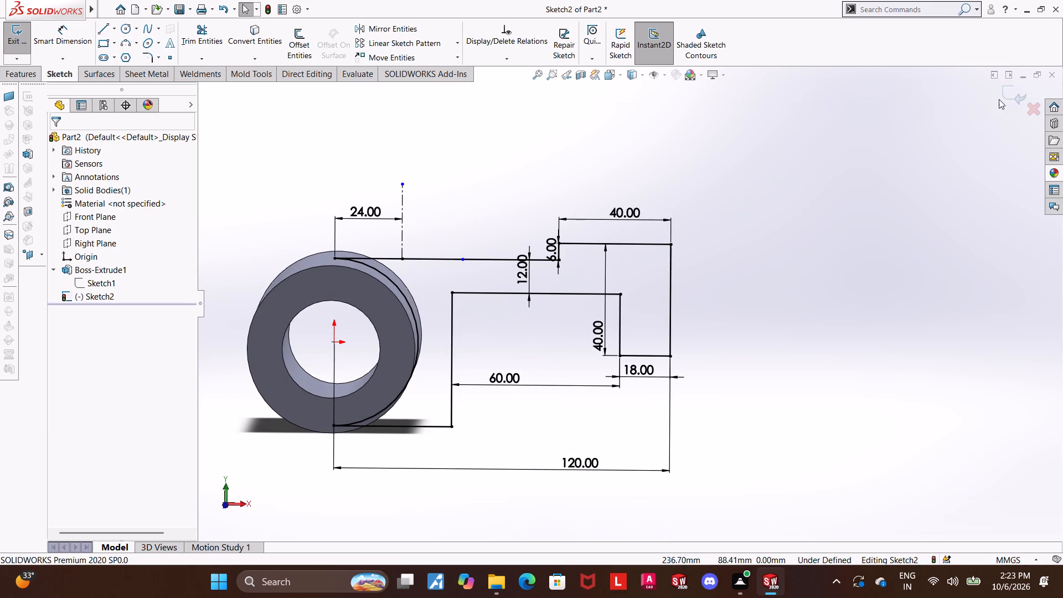
Exit the arm profile sketch and extrude it as a boss with Mid Plane, 54 mm deep, merged with the cylinder.
click(999, 99)
click(1003, 97)
click(36, 33)
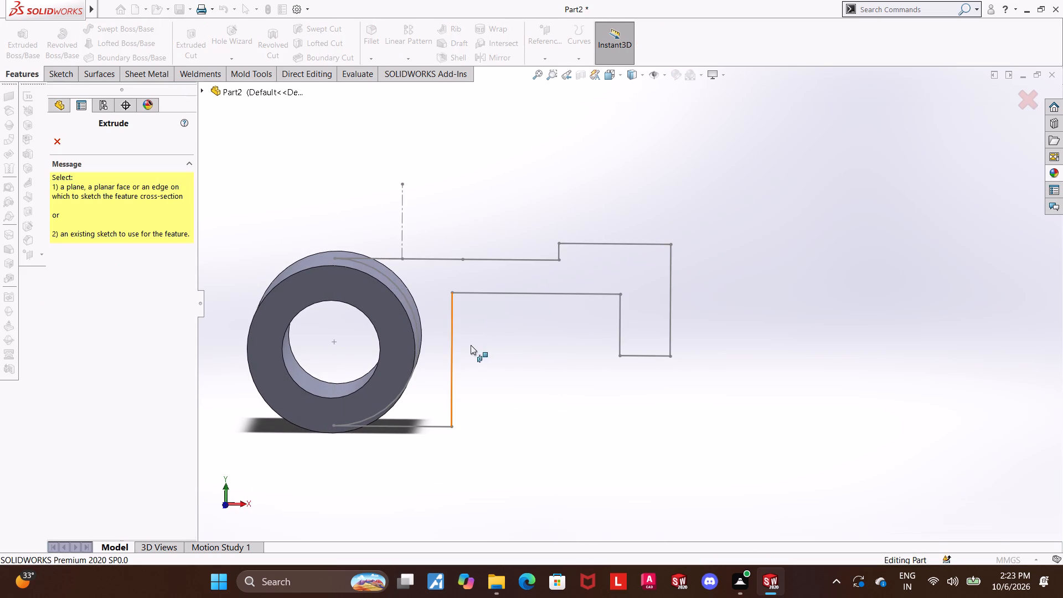
click(204, 92)
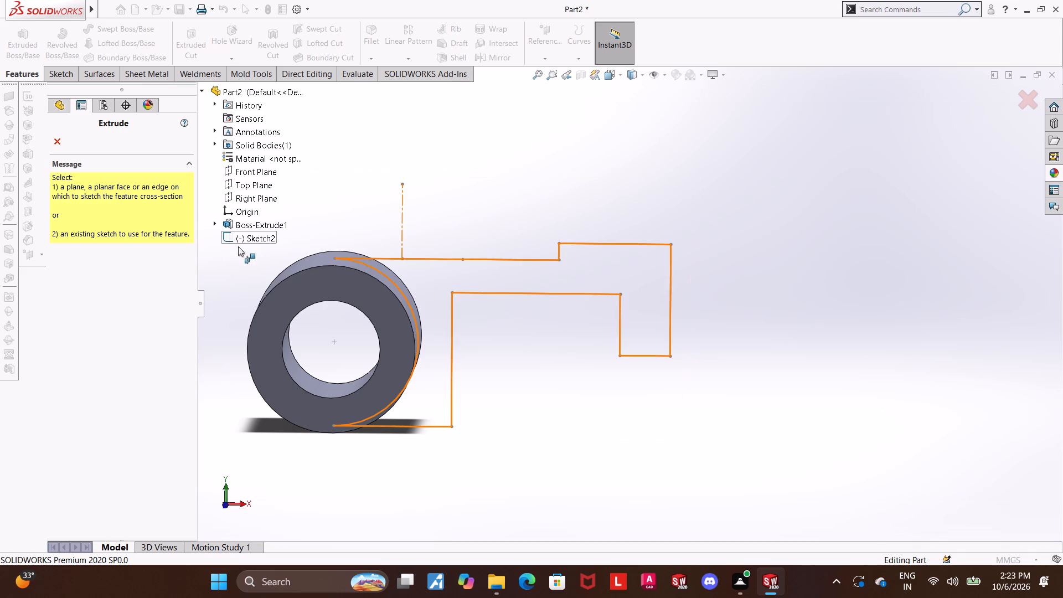
click(239, 242)
middle_drag(244, 253, 261, 251)
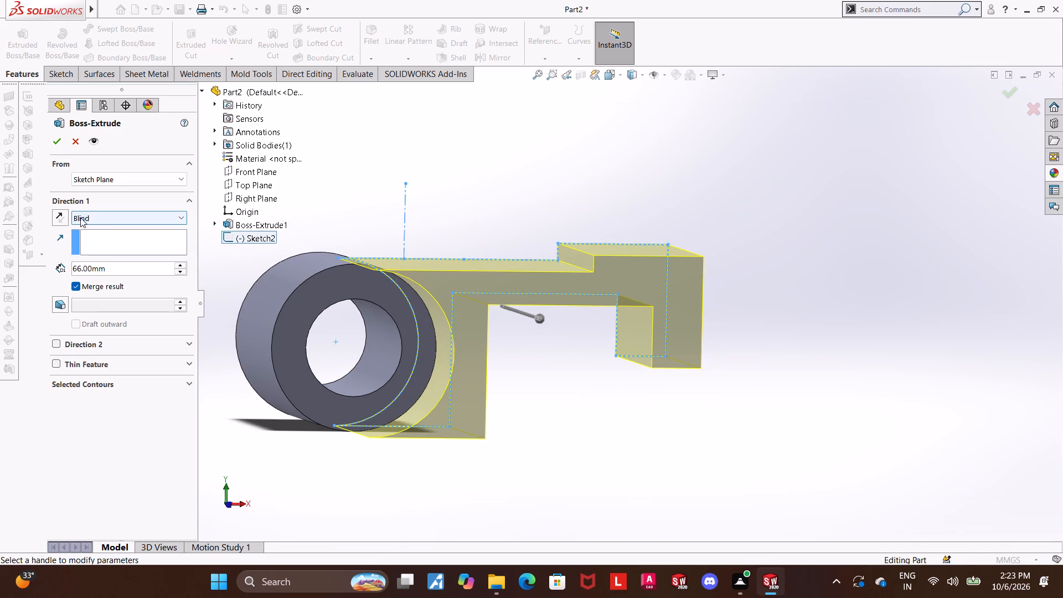
click(80, 218)
click(98, 285)
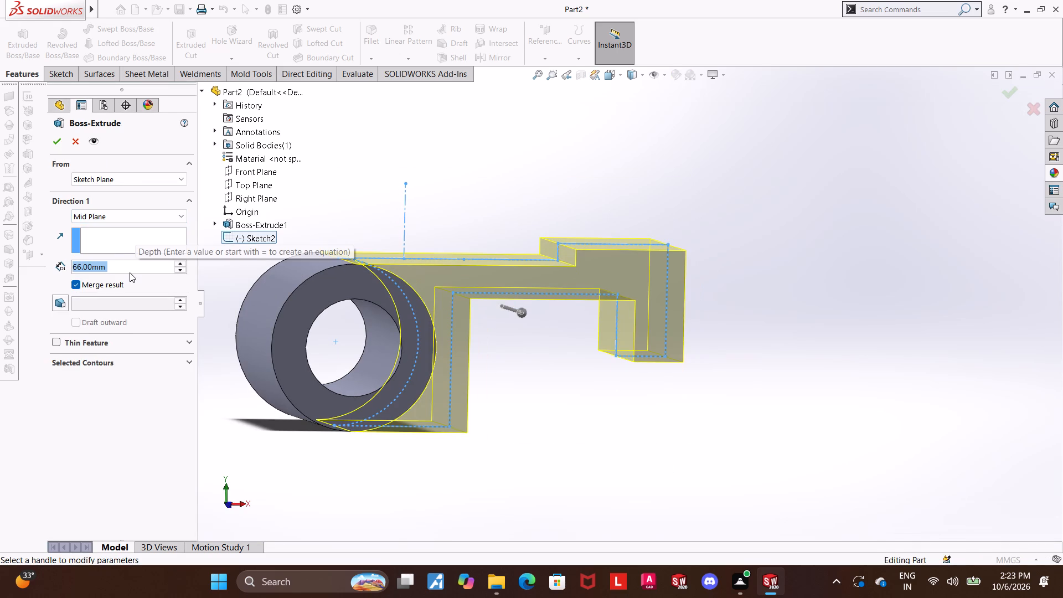
text(54)
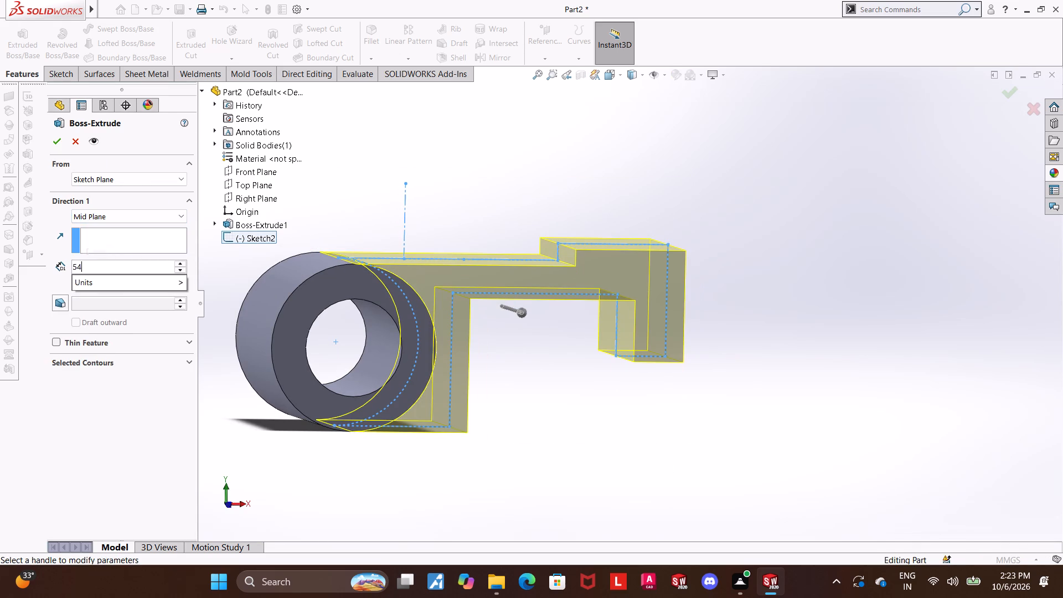
key(Return)
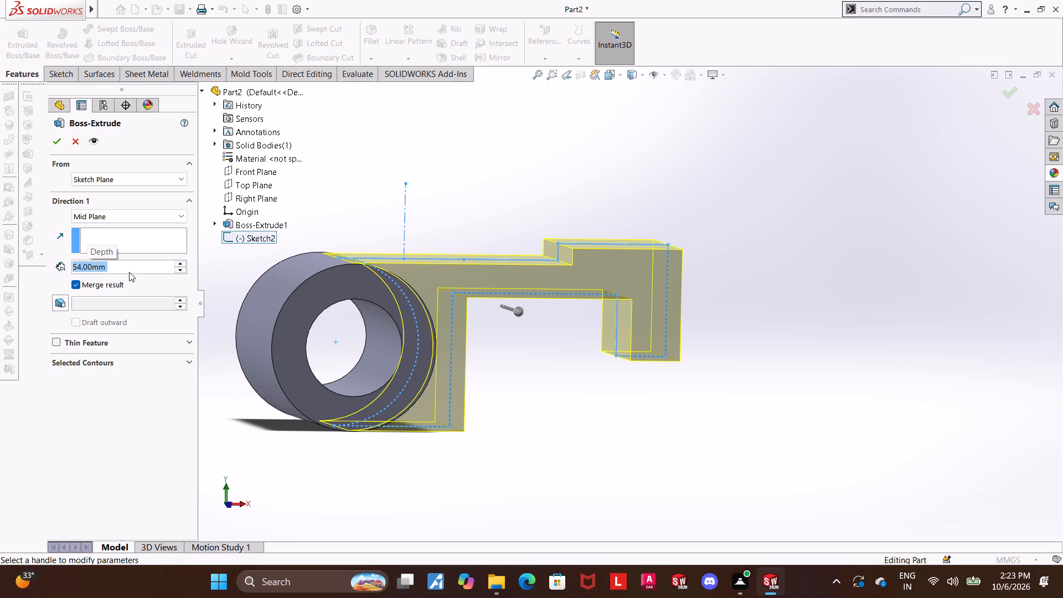
click(58, 141)
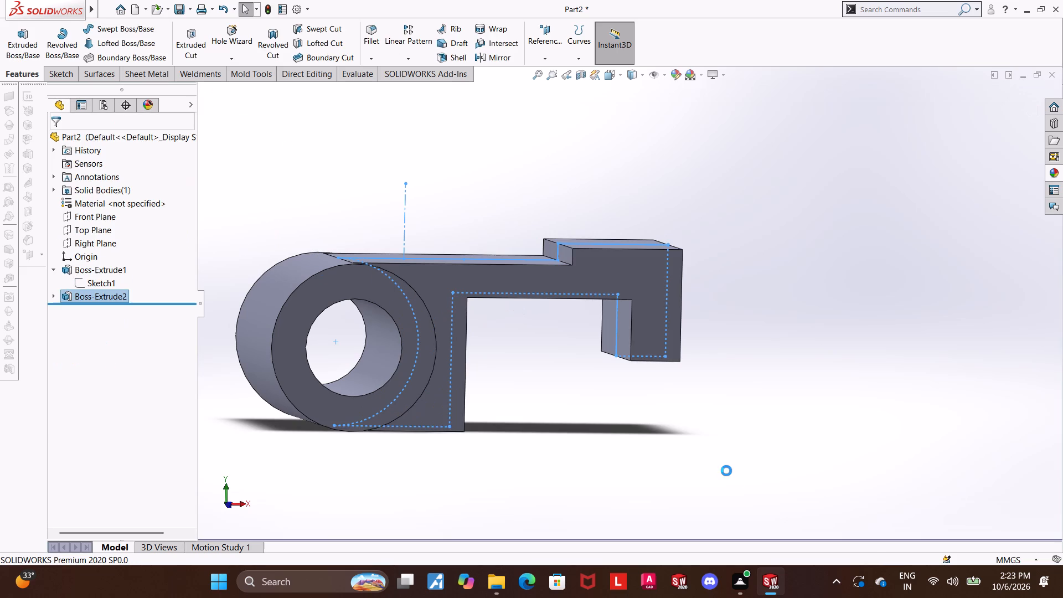
Inspect the extruded arm, its raised step and the hooked end from the front and from angled views.
click(726, 471)
middle_drag(591, 399, 612, 452)
scroll(665, 416, up, 1)
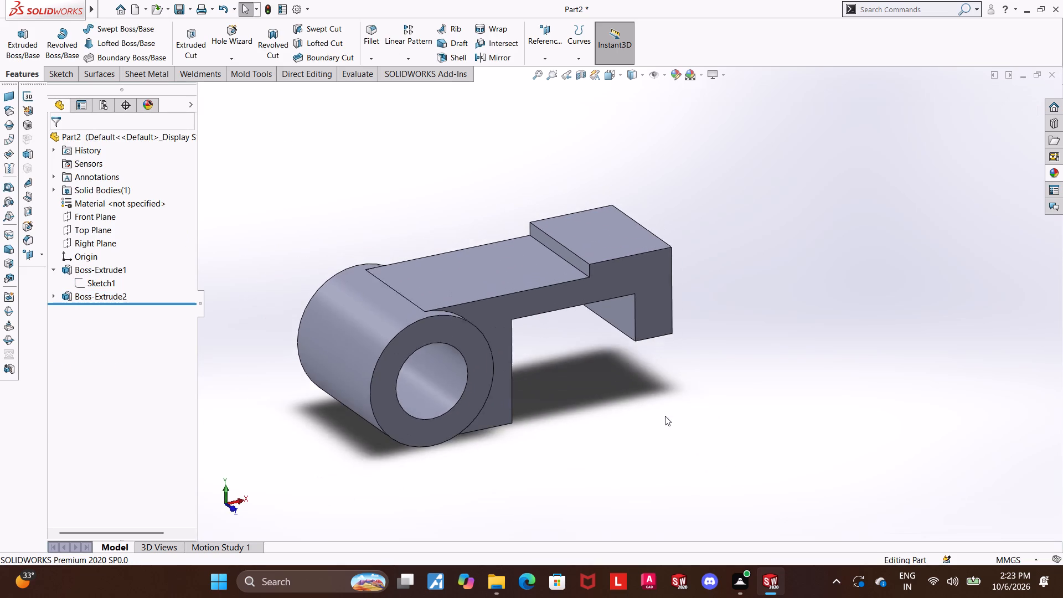
middle_drag(665, 430, 666, 457)
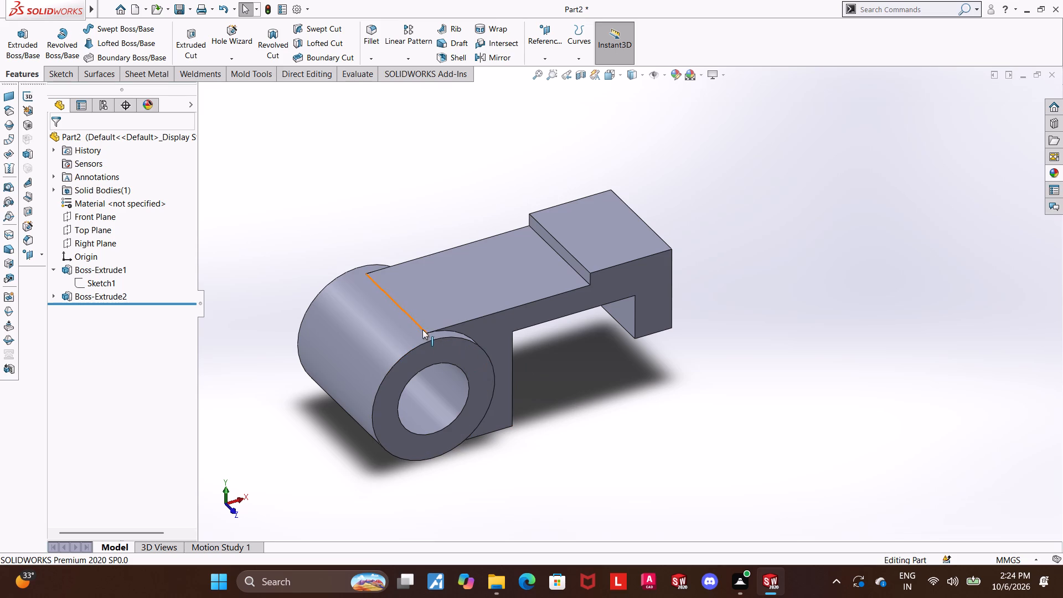
middle_drag(532, 344, 492, 314)
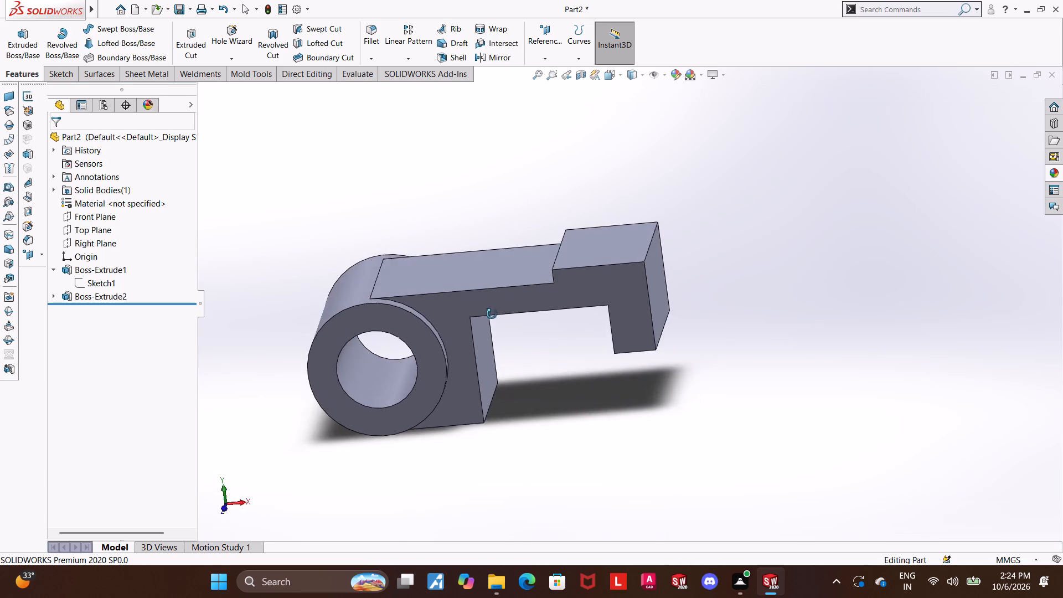
middle_drag(492, 314, 498, 270)
click(605, 74)
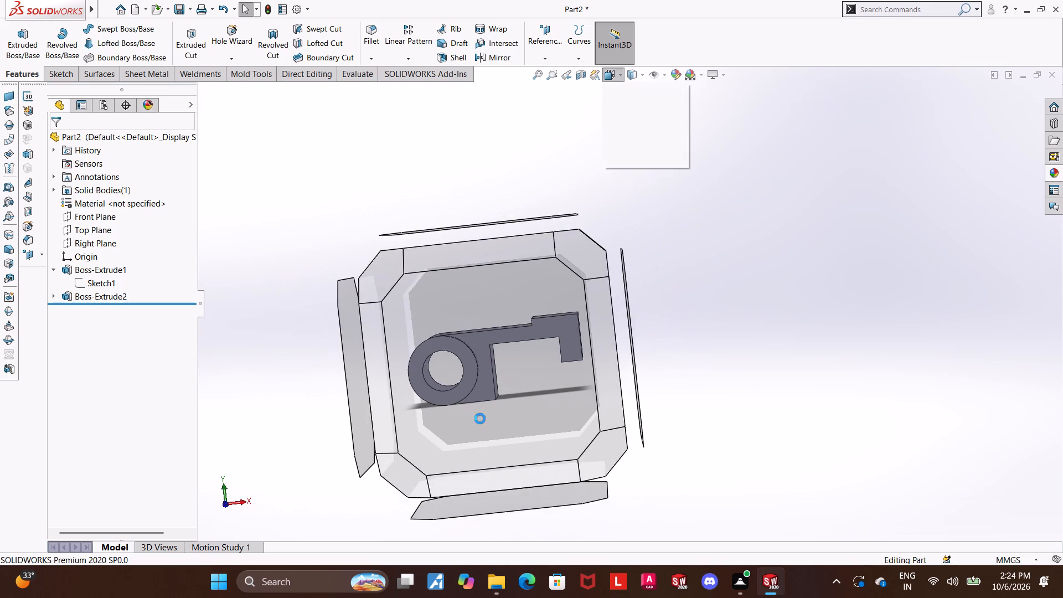
click(480, 419)
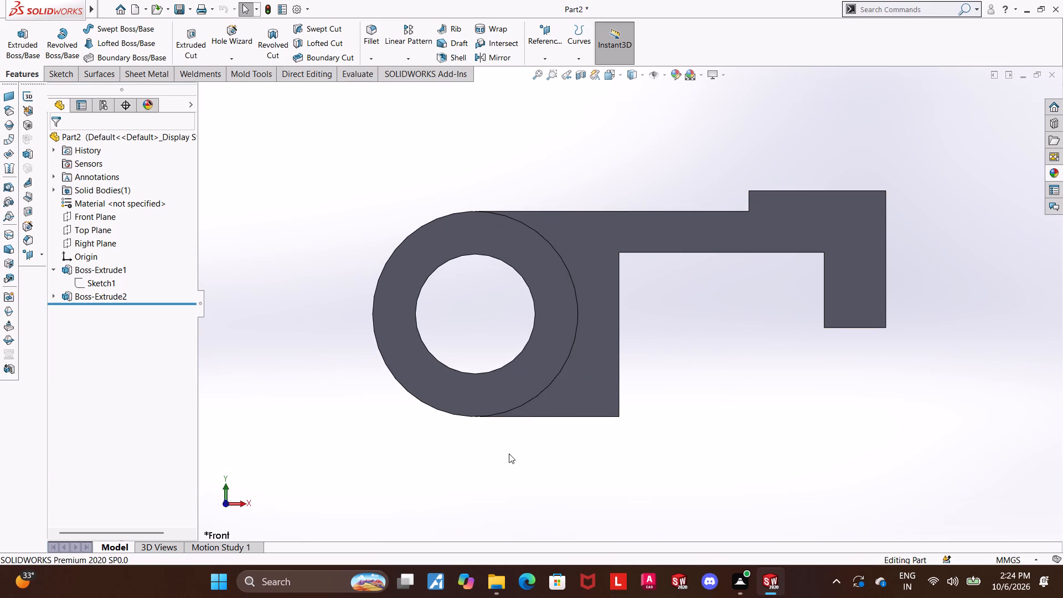
middle_drag(507, 457, 524, 542)
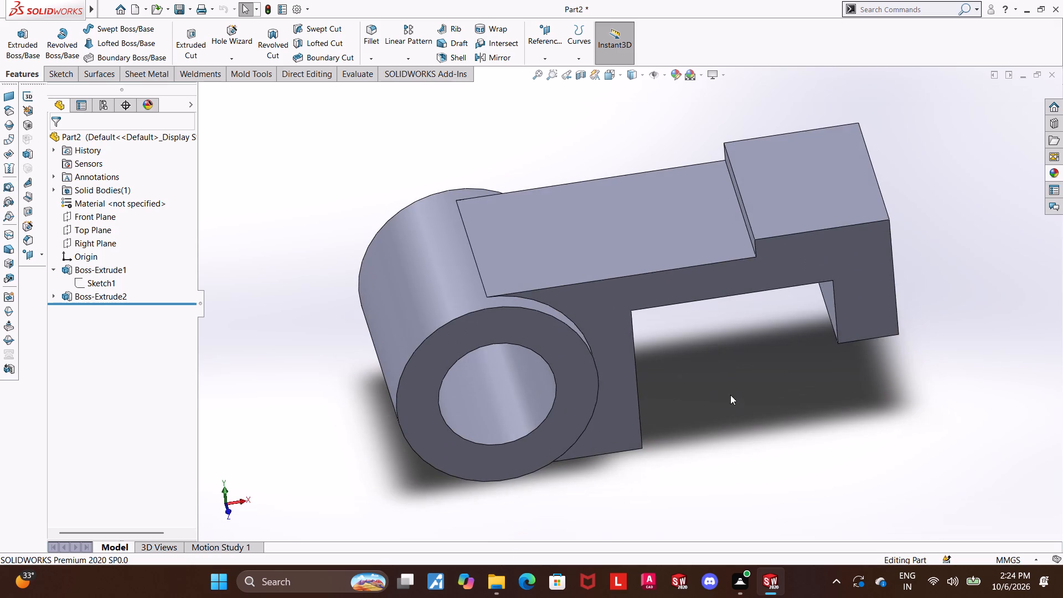
scroll(731, 395, up, 3)
scroll(777, 307, down, 1)
scroll(827, 319, down, 1)
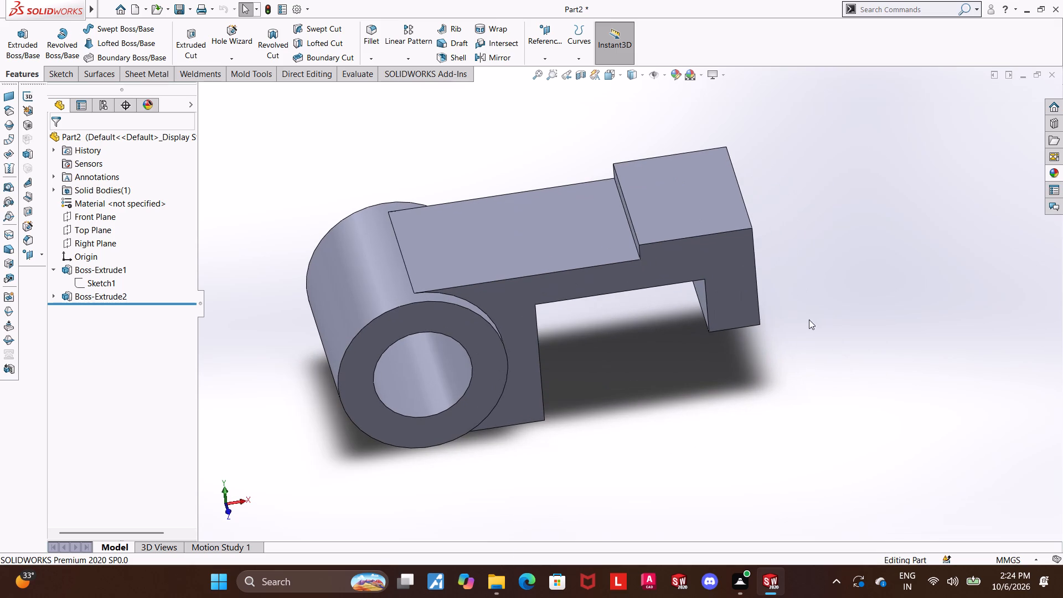
scroll(793, 328, up, 3)
scroll(702, 214, down, 1)
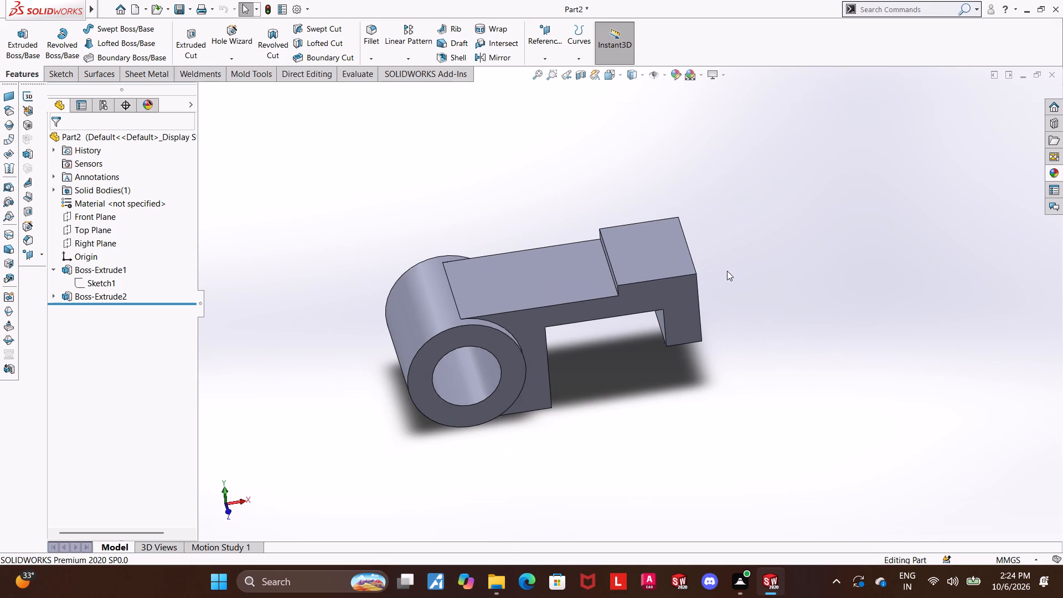
Sketch a diagonal line on the Front Plane from the block's lower outer corner to the hook's lower inner corner, and exit the sketch.
middle_drag(704, 248, 719, 164)
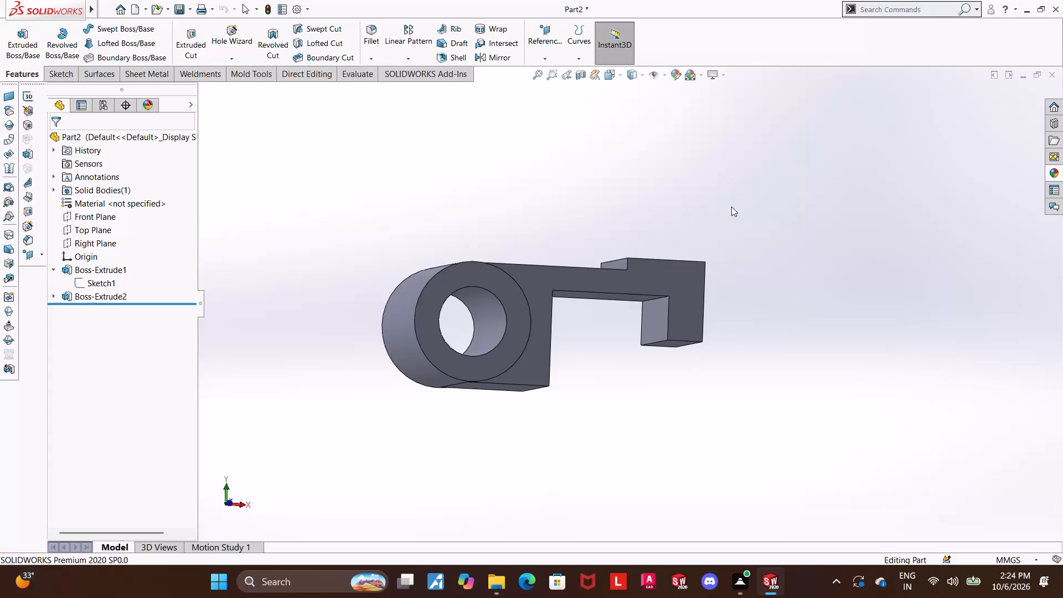
middle_click(741, 233)
click(603, 81)
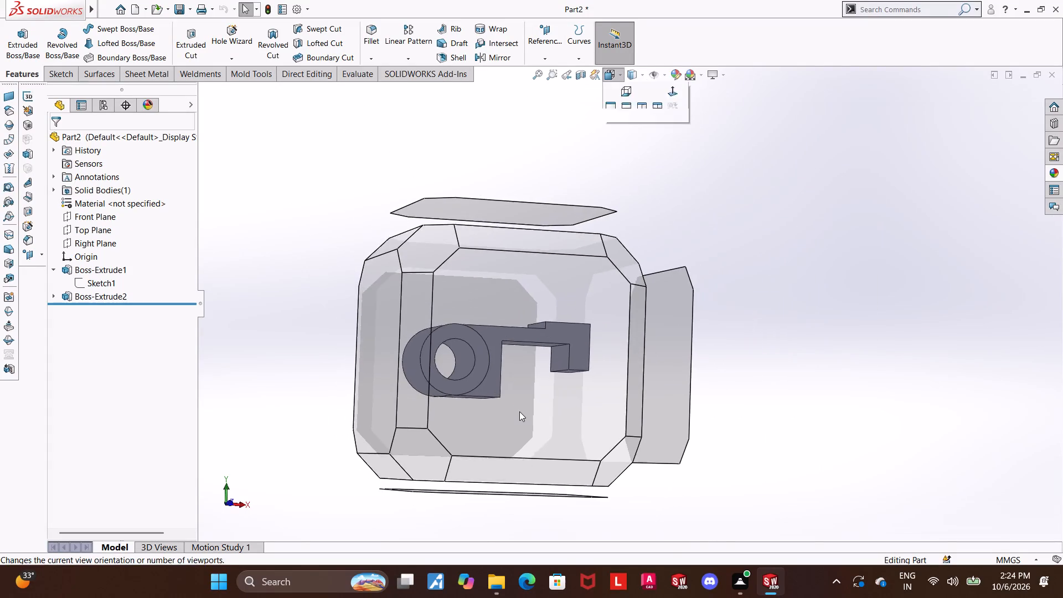
click(519, 411)
click(89, 220)
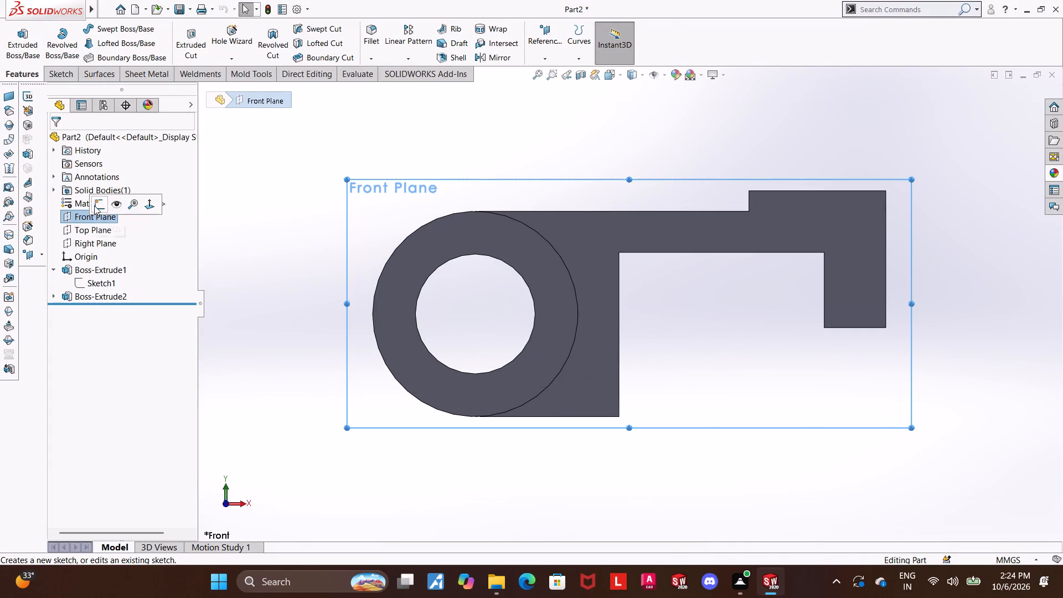
click(94, 205)
scroll(849, 298, up, 4)
scroll(856, 303, down, 2)
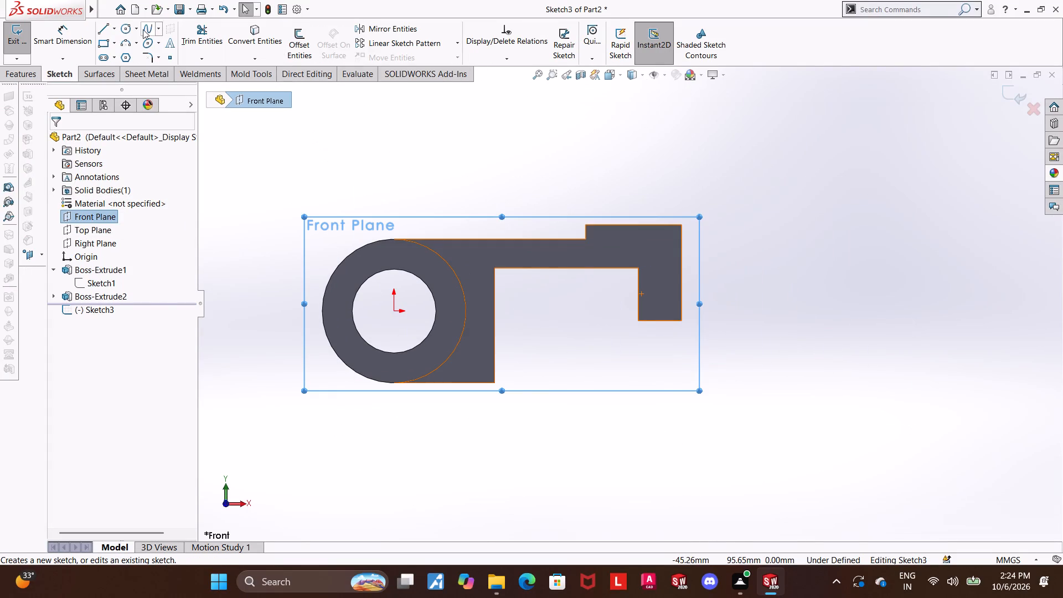
click(106, 32)
click(493, 383)
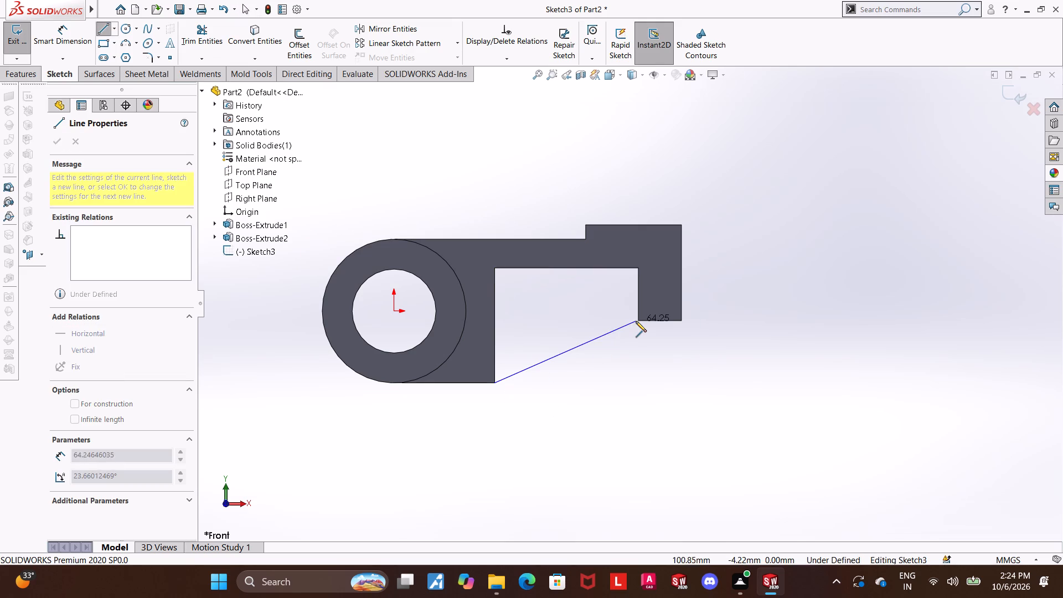
click(637, 321)
key(Escape)
key(Escape)
key(Escape)
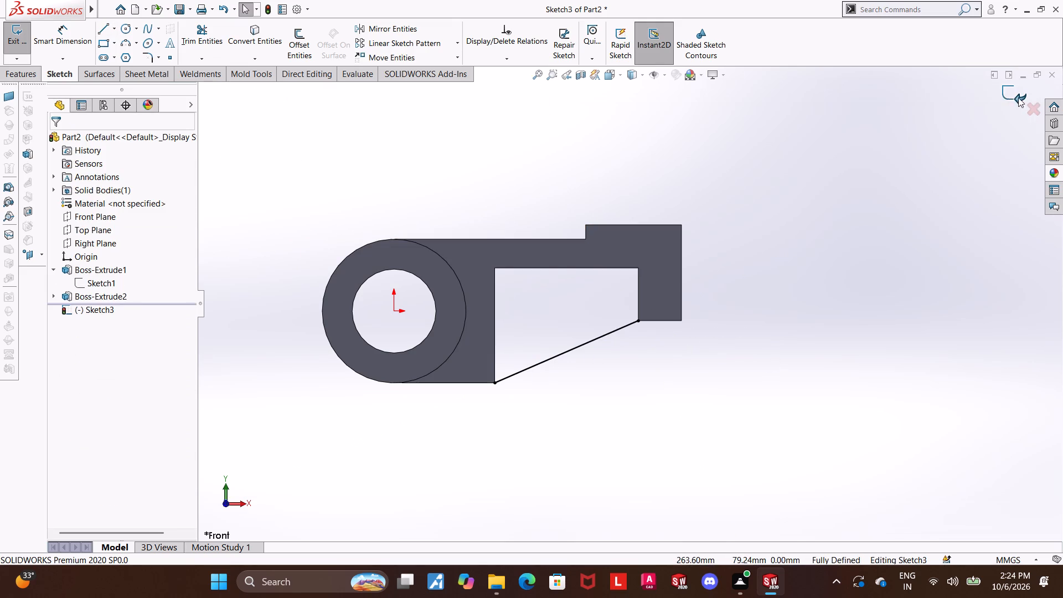
click(1009, 95)
Create a 10 mm thick rib from the diagonal line, thickened on both sides, with the material side flipped towards the arm.
scroll(830, 300, up, 3)
middle_drag(661, 294, 686, 340)
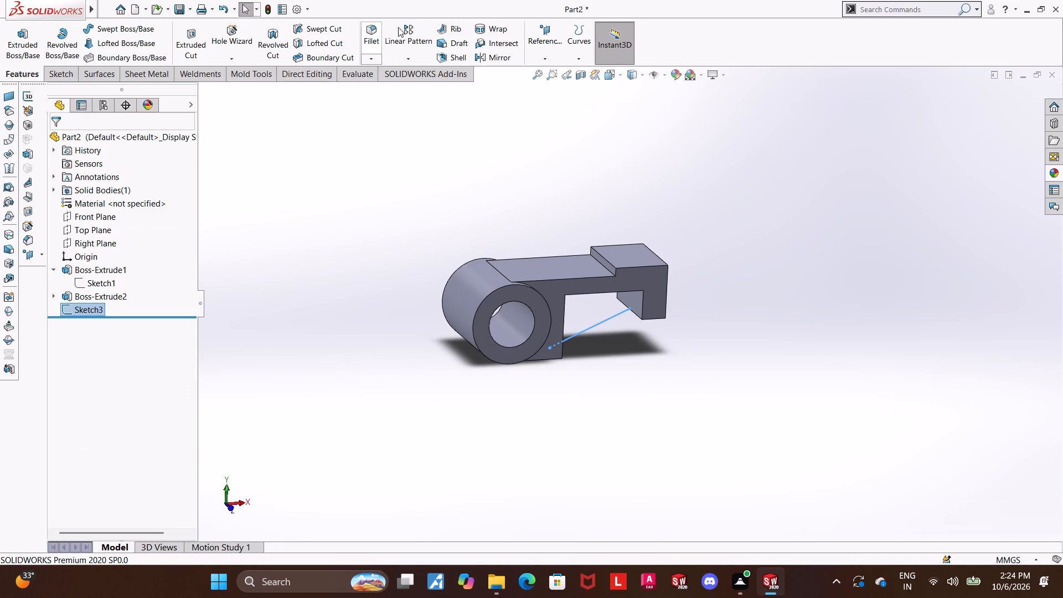
click(446, 31)
middle_drag(684, 345, 667, 338)
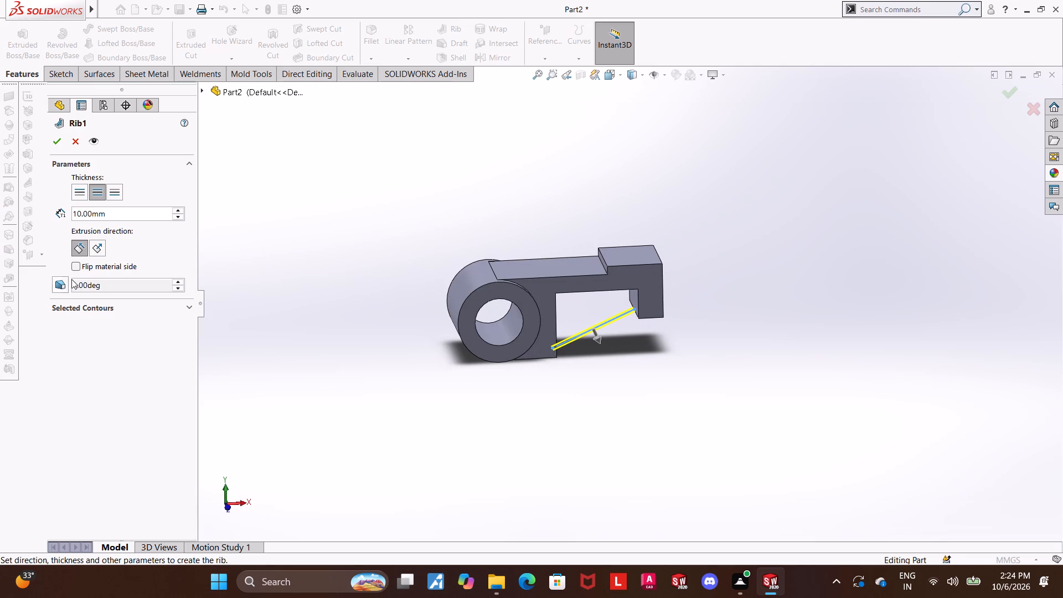
click(75, 268)
click(63, 136)
click(870, 436)
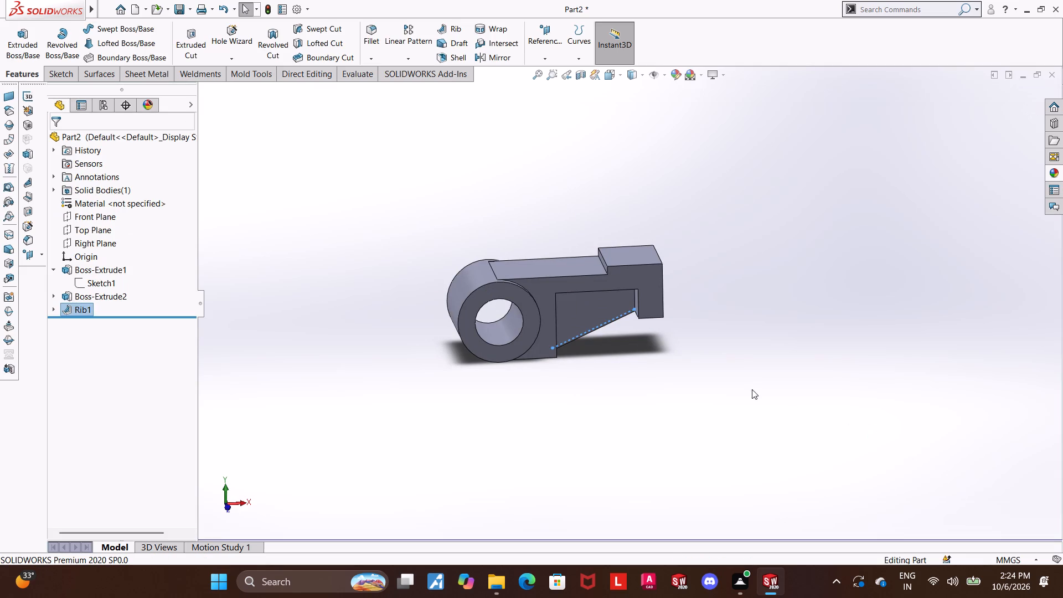
Edit the rib under the arm and set its thickness to 54-36, giving 18 mm.
middle_drag(740, 369, 727, 280)
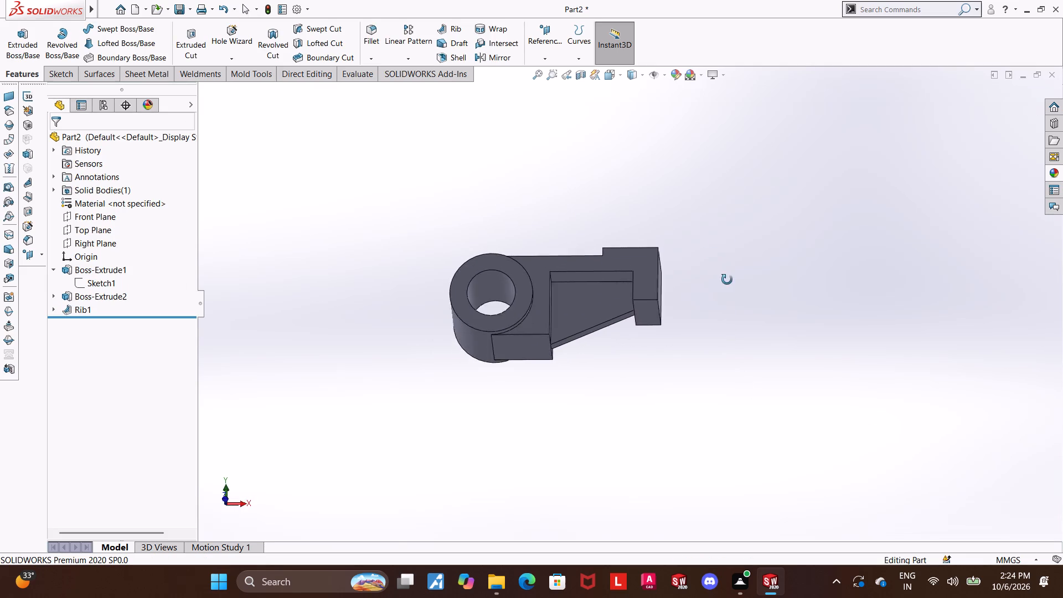
middle_drag(727, 280, 728, 360)
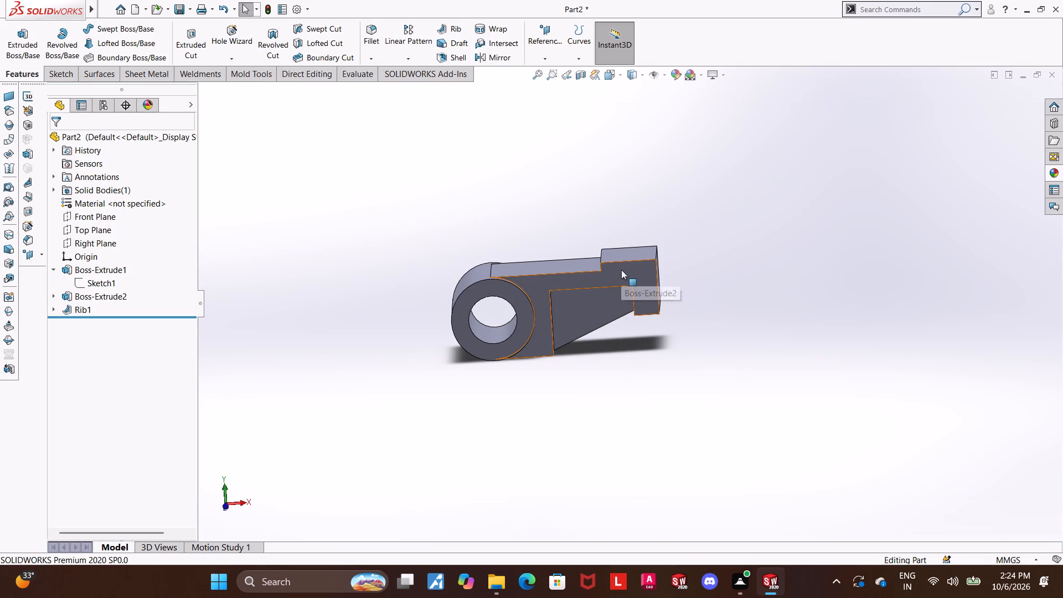
scroll(648, 311, up, 1)
middle_drag(649, 315, 669, 339)
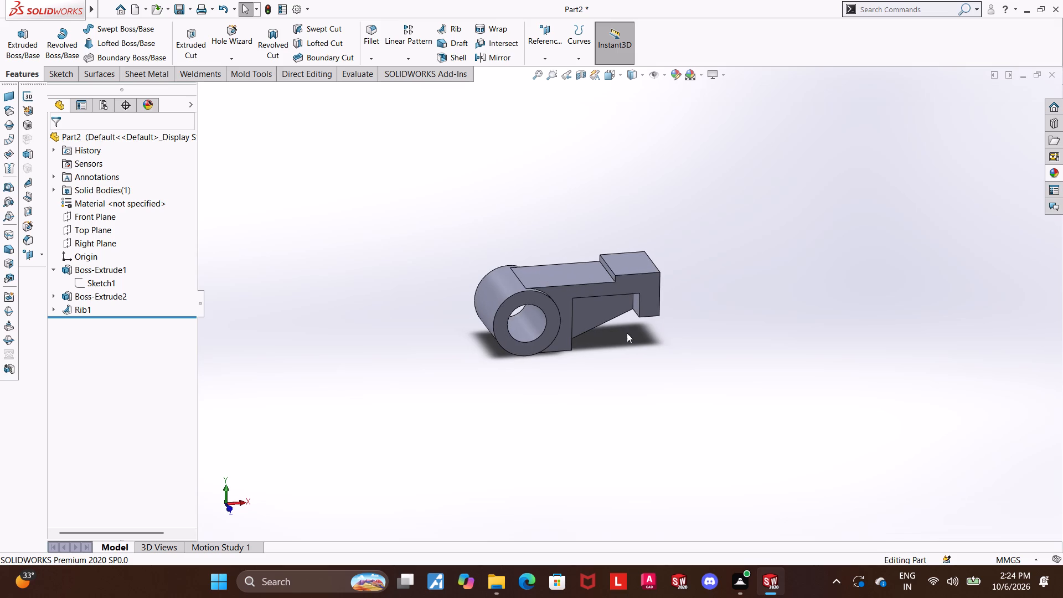
click(86, 310)
click(92, 277)
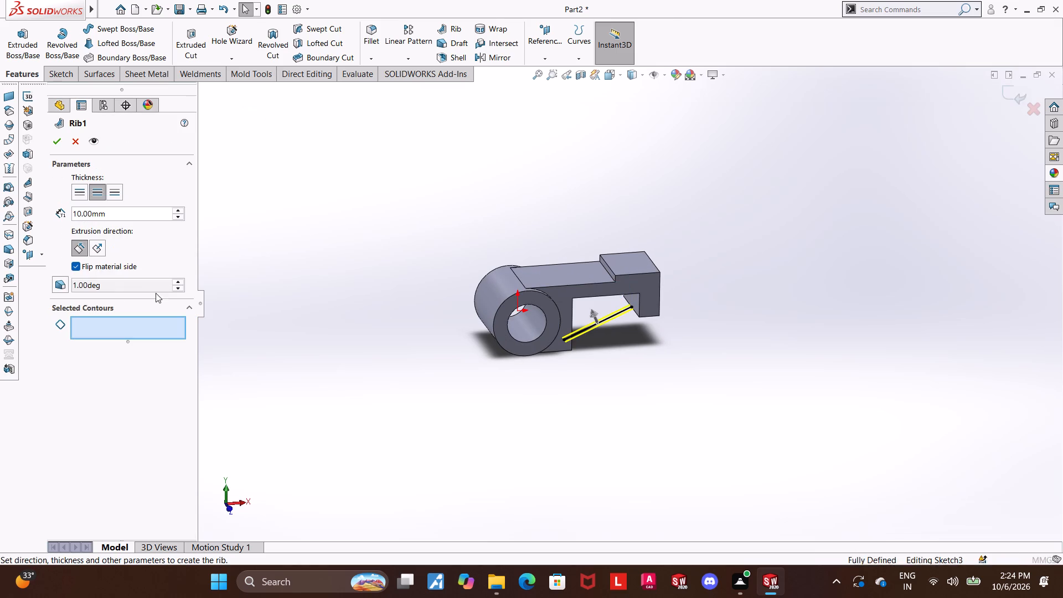
double_click(117, 213)
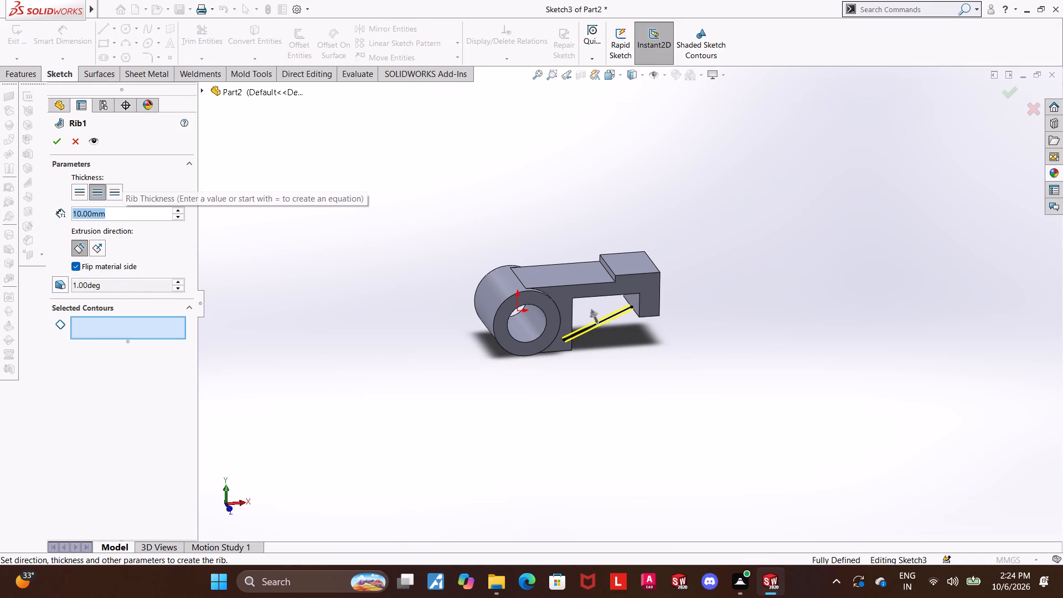
text(54)
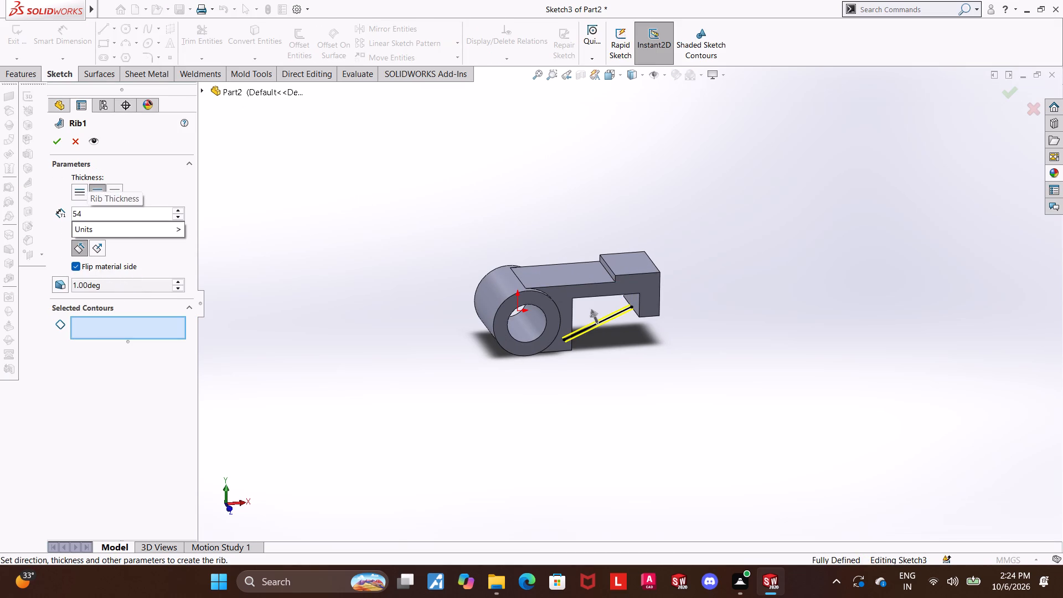
key(minus)
text(18)
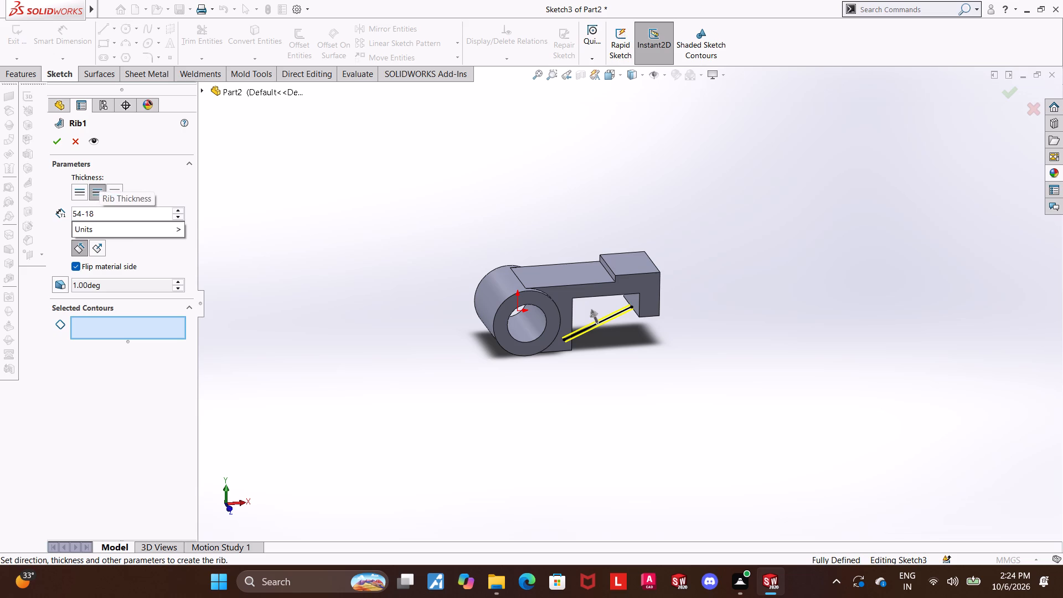
key(BackSpace)
key(BackSpace)
key(3)
key(6)
key(Return)
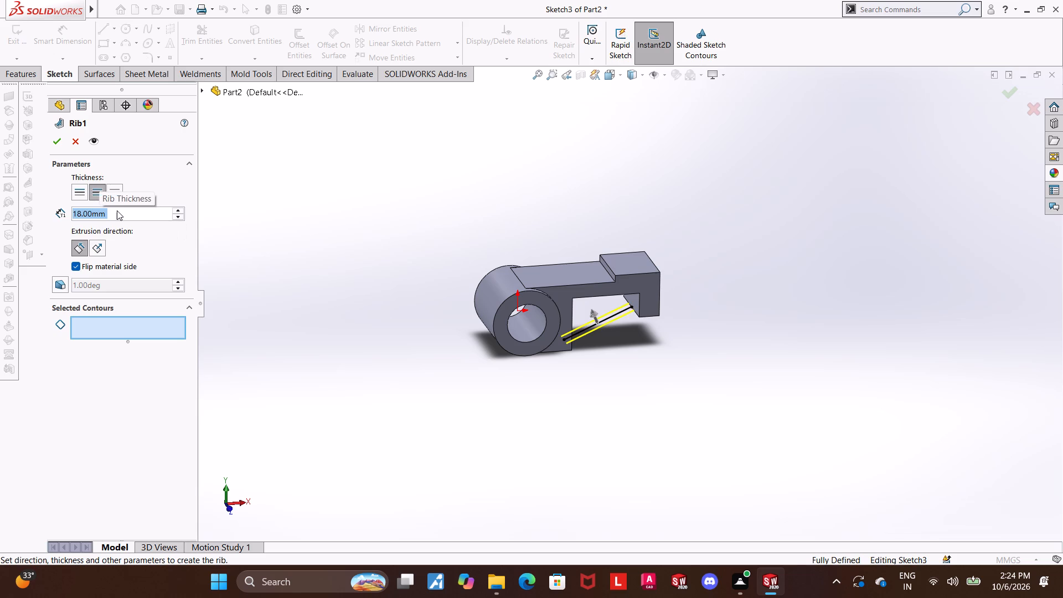
click(54, 141)
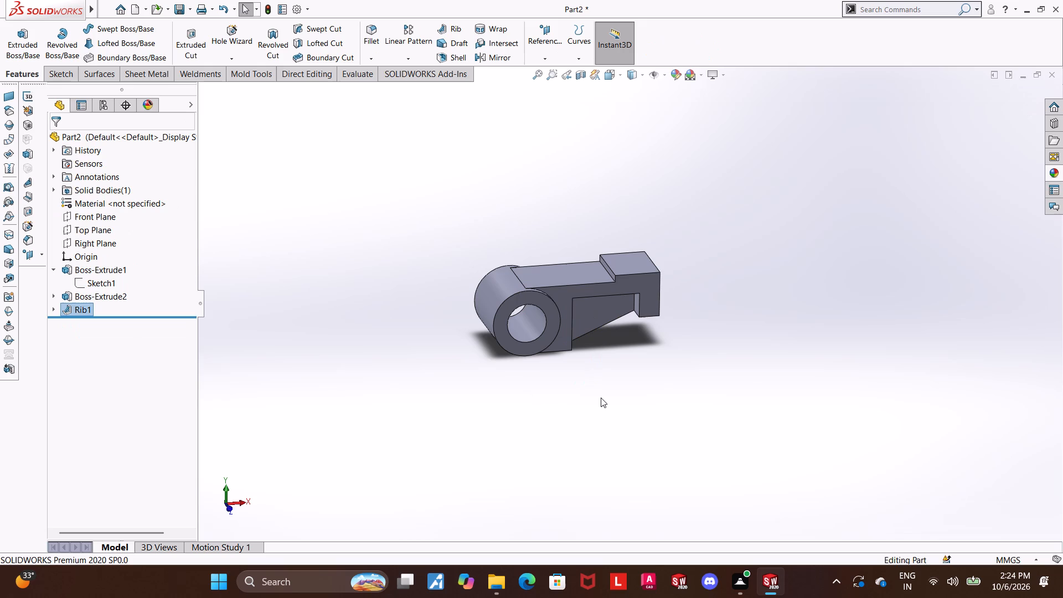
click(603, 398)
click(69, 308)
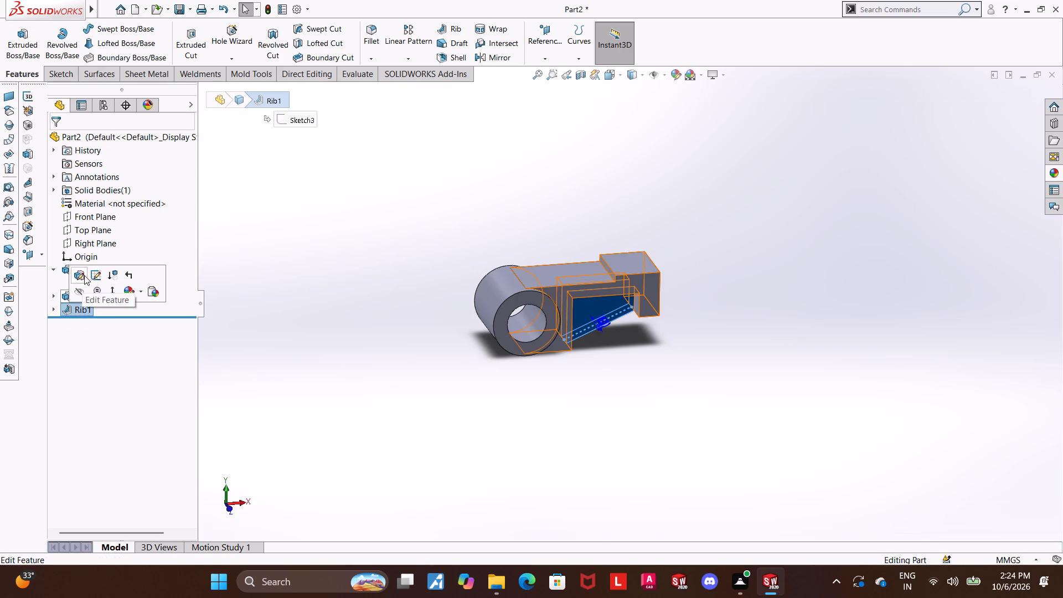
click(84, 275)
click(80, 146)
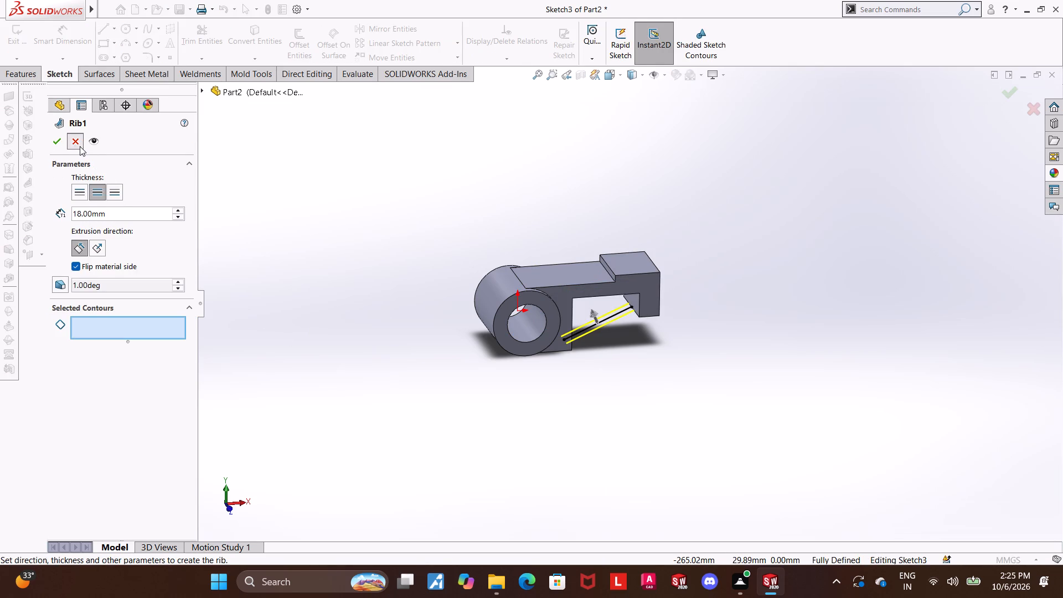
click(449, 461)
Examine the rib, the arm and the hollow cylinder from several angles.
middle_drag(472, 451, 525, 441)
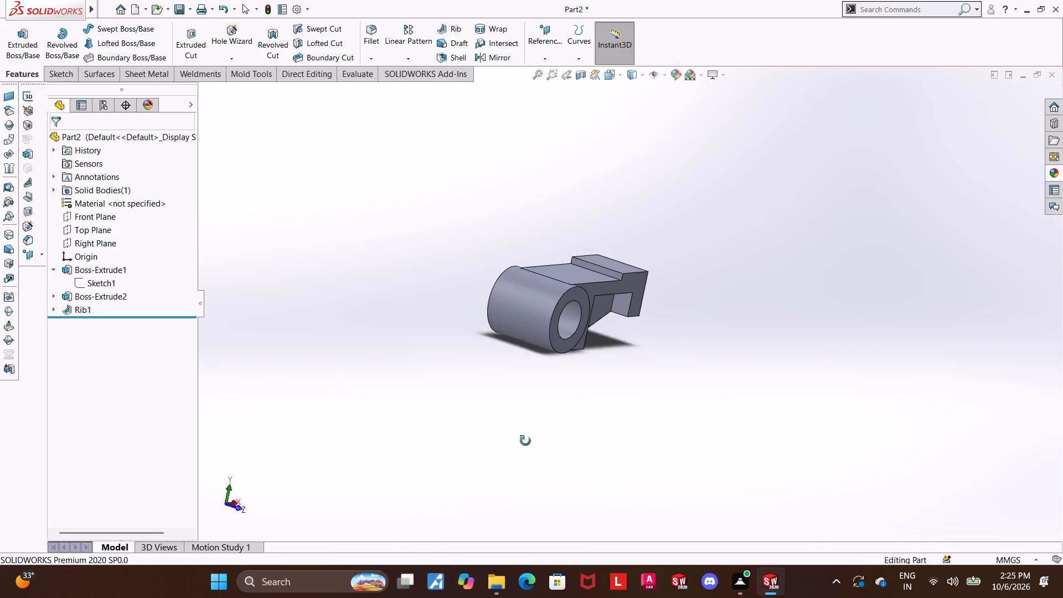
middle_drag(525, 441, 510, 473)
scroll(742, 256, down, 1)
middle_drag(620, 314, 610, 315)
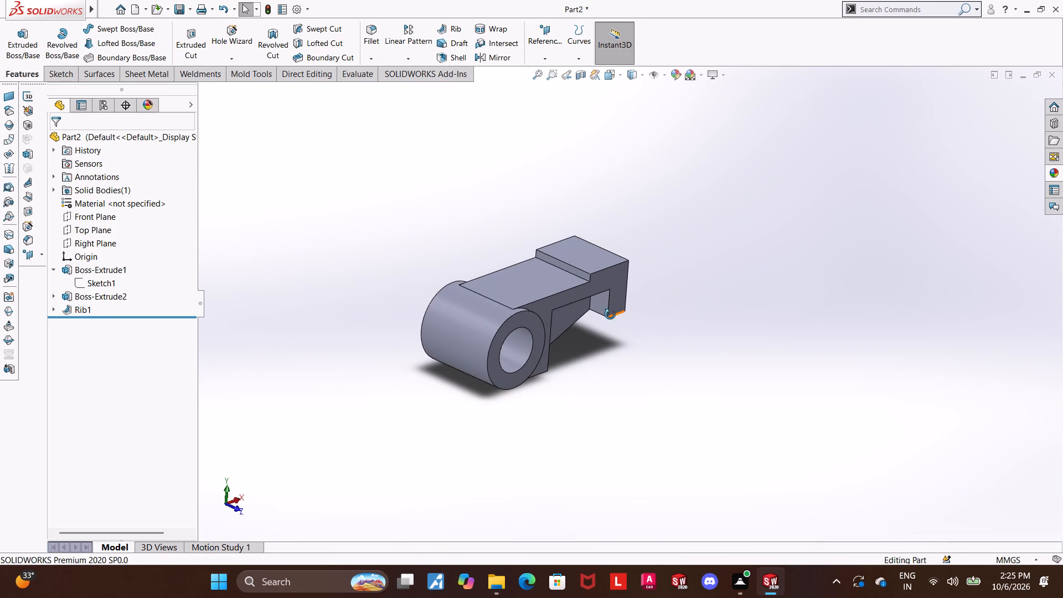
middle_drag(610, 315, 584, 369)
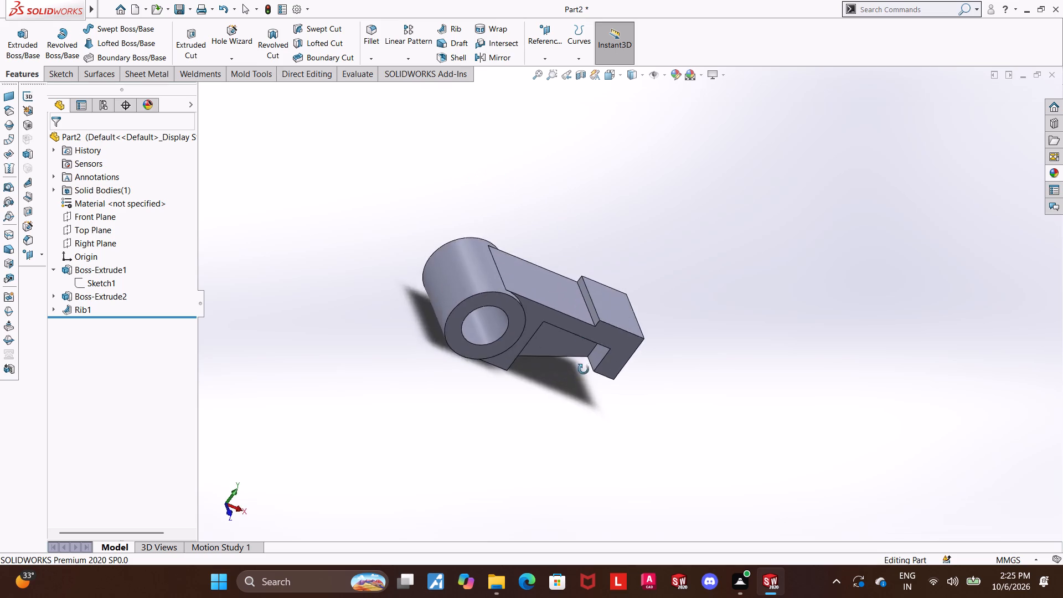
middle_drag(584, 369, 642, 404)
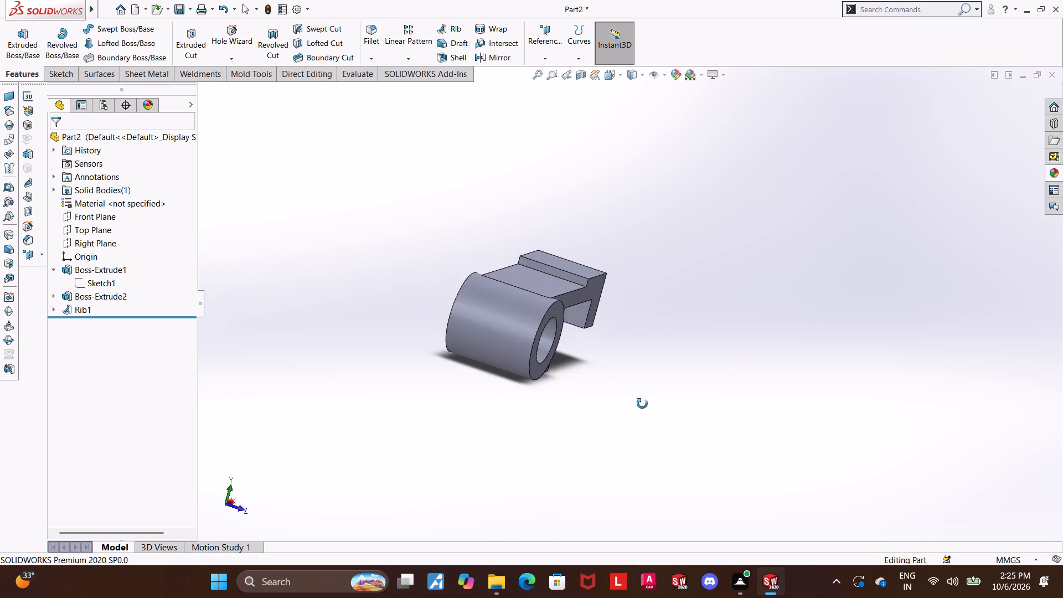
middle_drag(642, 404, 625, 437)
scroll(632, 297, down, 1)
middle_drag(748, 341, 725, 352)
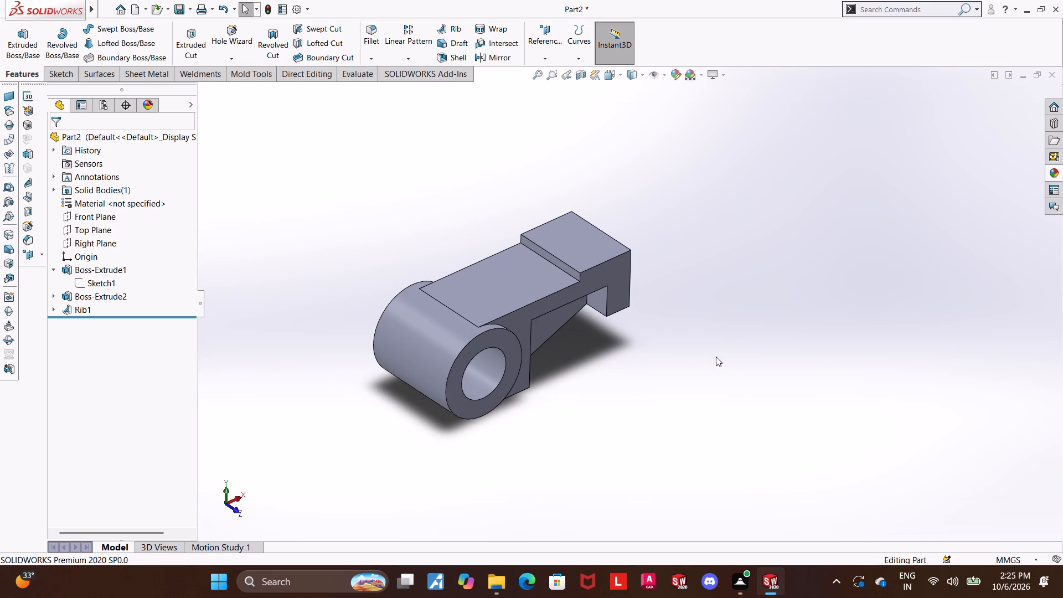
Sketch a corner rectangle about 110 by 65 mm on the arm's outer end face, its bottom edge level with the face's lower edge.
middle_drag(797, 348, 636, 368)
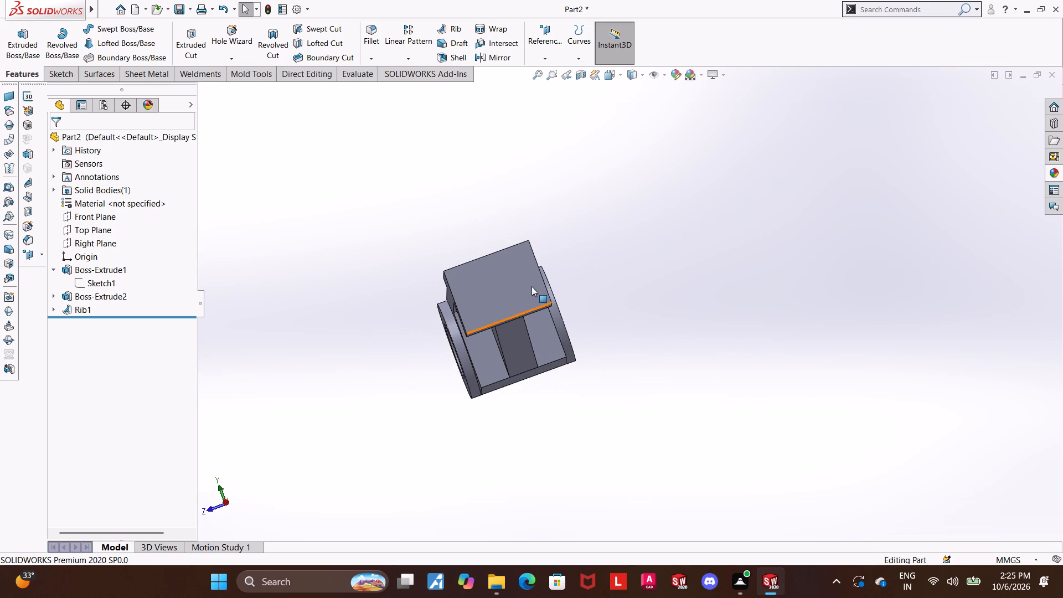
middle_drag(741, 385, 722, 435)
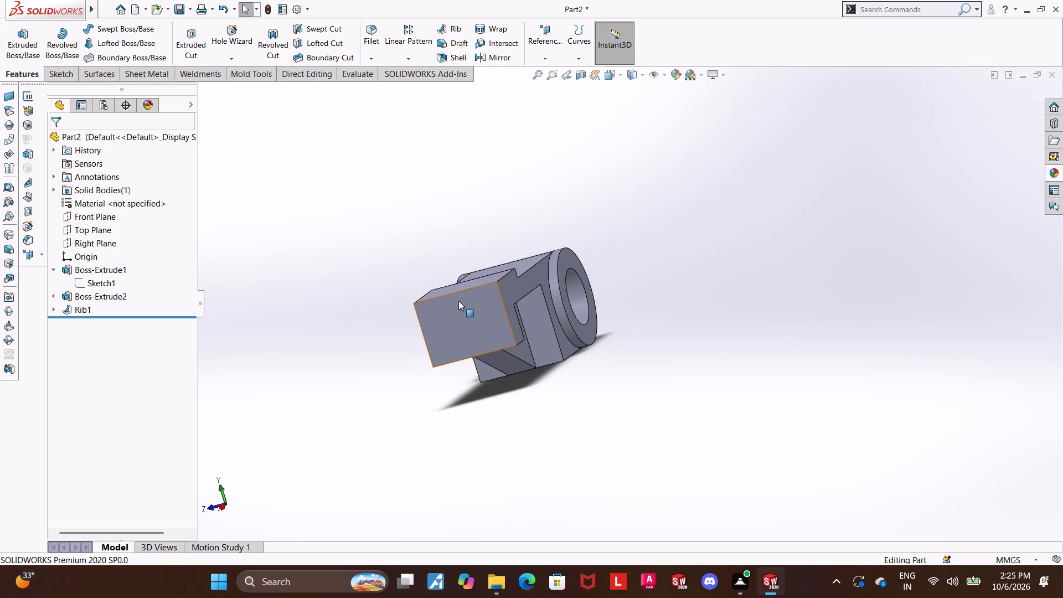
click(458, 301)
click(505, 273)
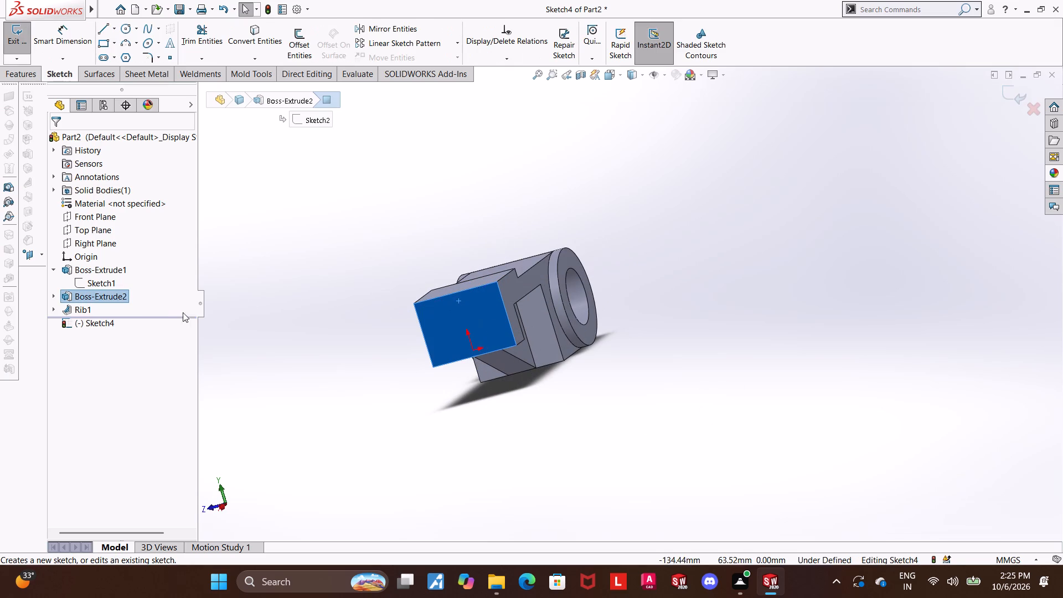
click(96, 326)
click(125, 313)
scroll(1057, 347, up, 5)
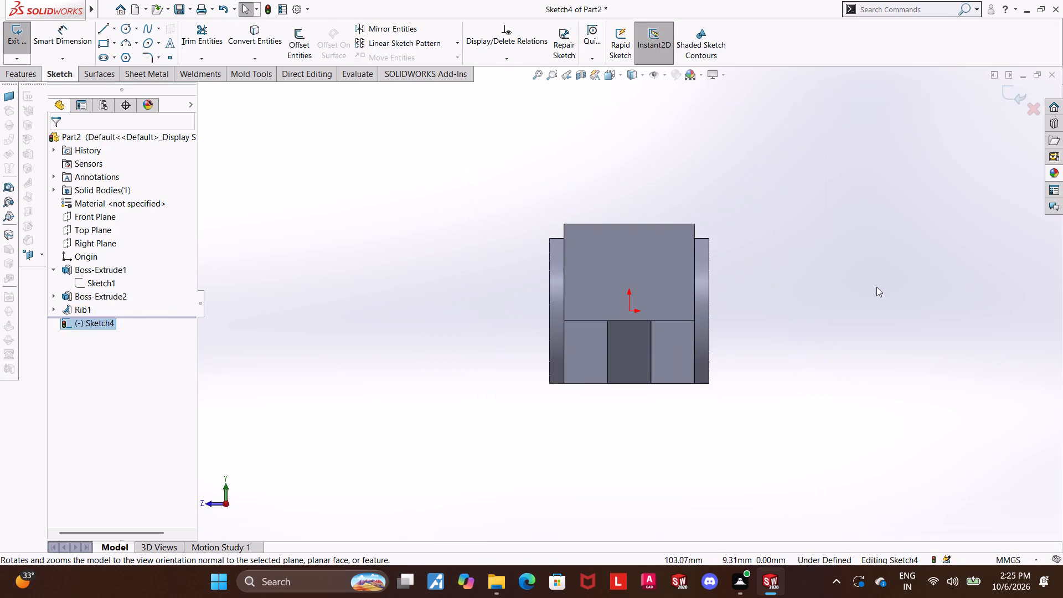
scroll(876, 287, up, 3)
scroll(706, 254, down, 3)
click(100, 40)
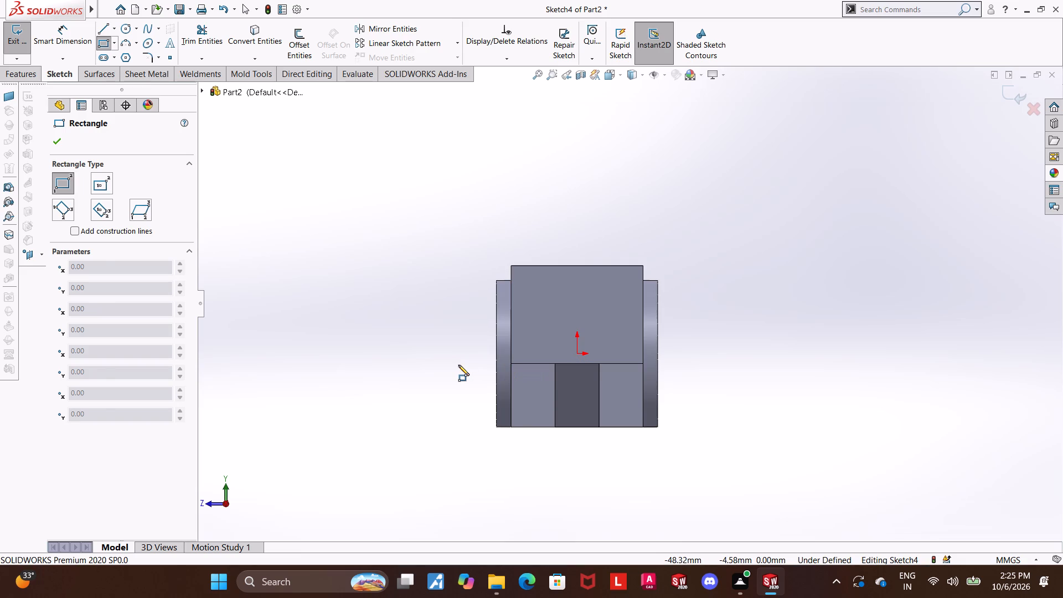
click(442, 363)
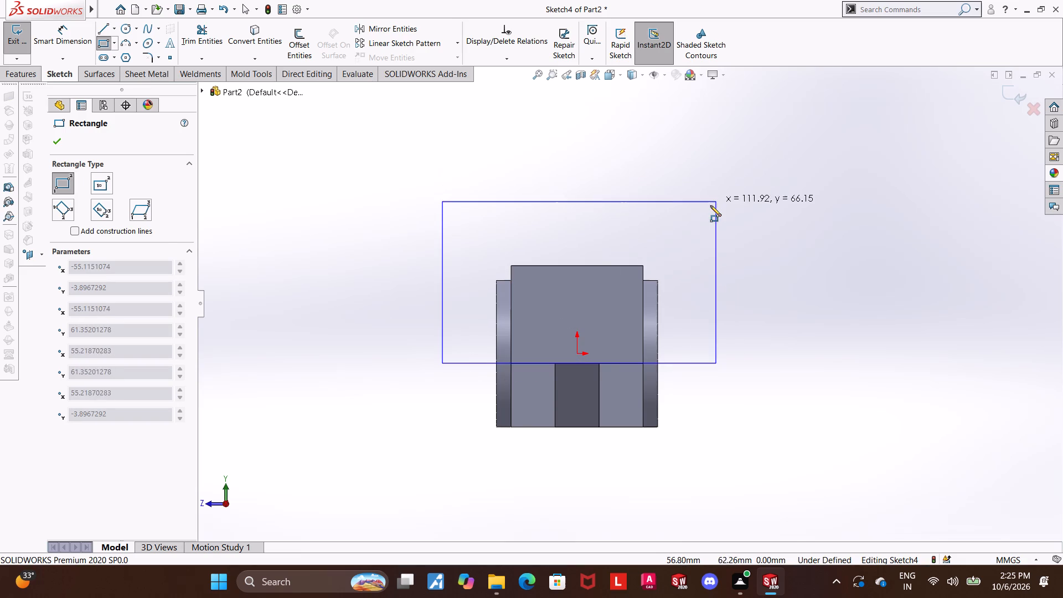
click(710, 205)
key(Escape)
key(Escape)
Dimension the rectangle's vertical side as 80 mm.
click(60, 47)
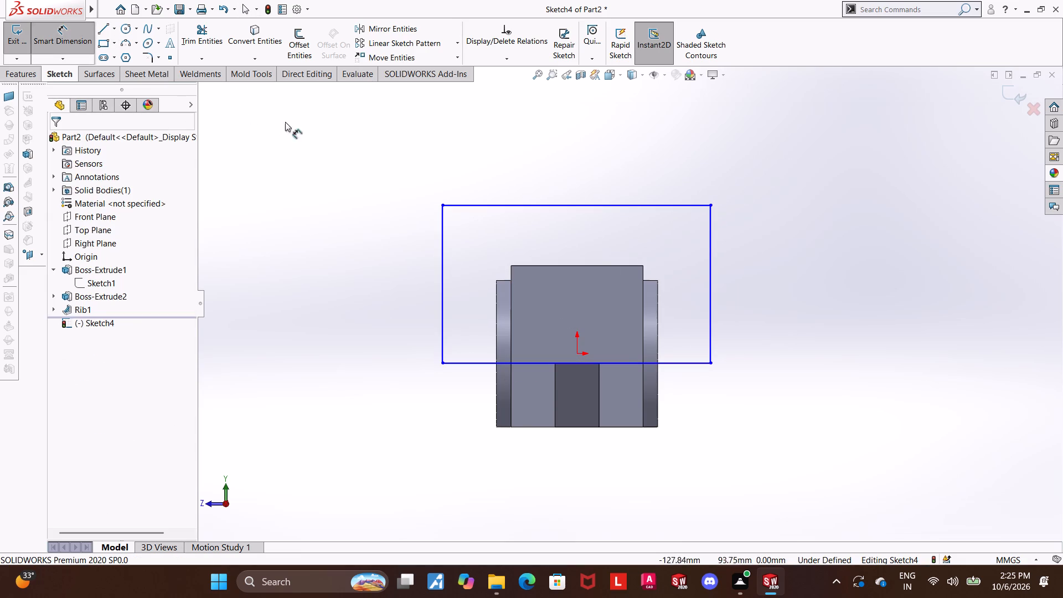
click(440, 286)
click(404, 289)
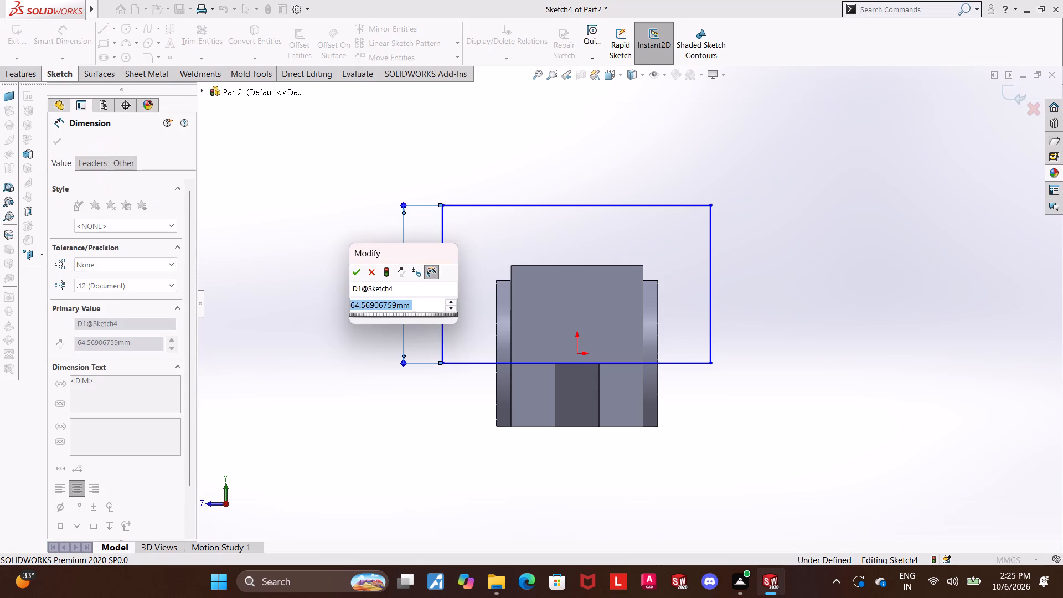
text(80)
key(Return)
key(Escape)
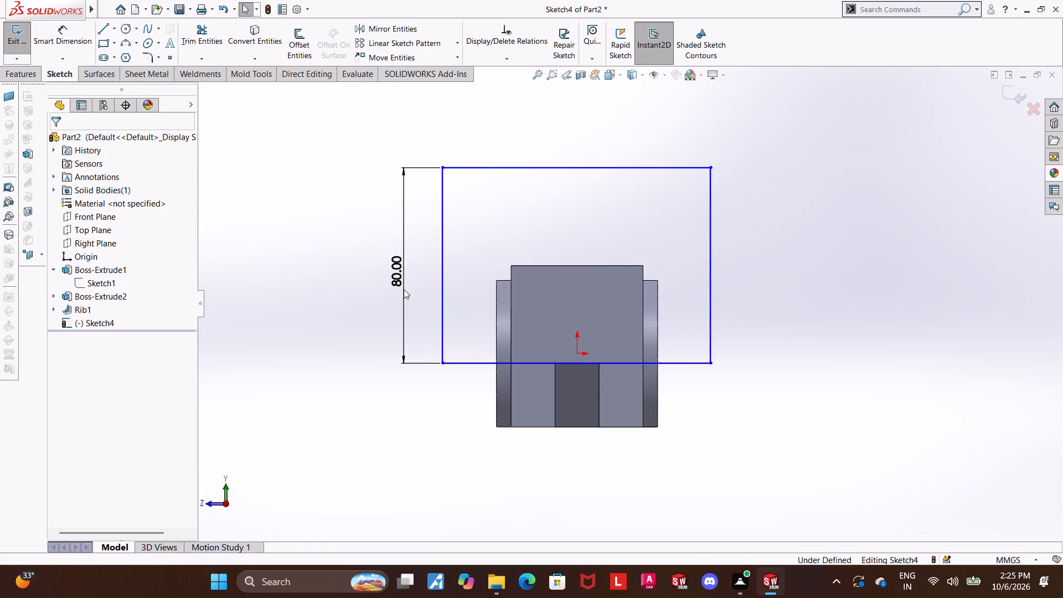
Dimension the distance between the arm's top edge and the rectangle's bottom edge as 40 mm.
click(61, 41)
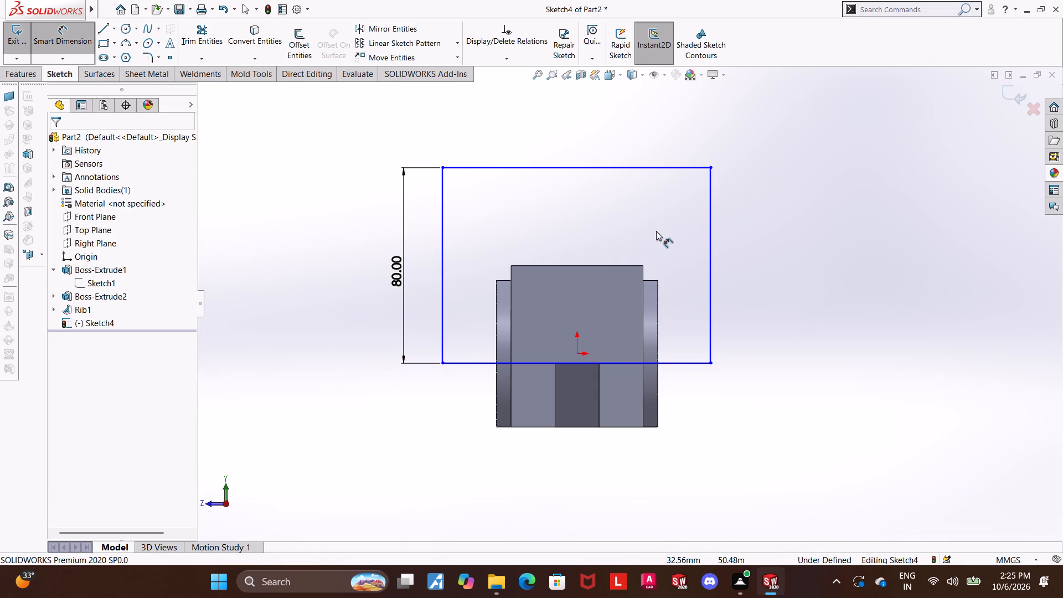
click(565, 267)
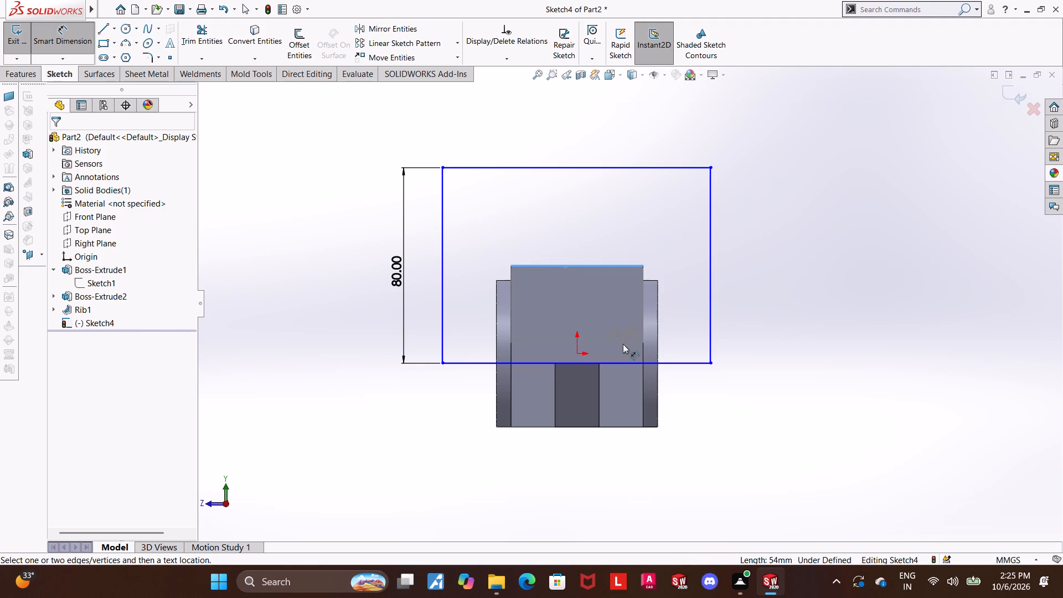
click(627, 363)
click(777, 338)
key(5)
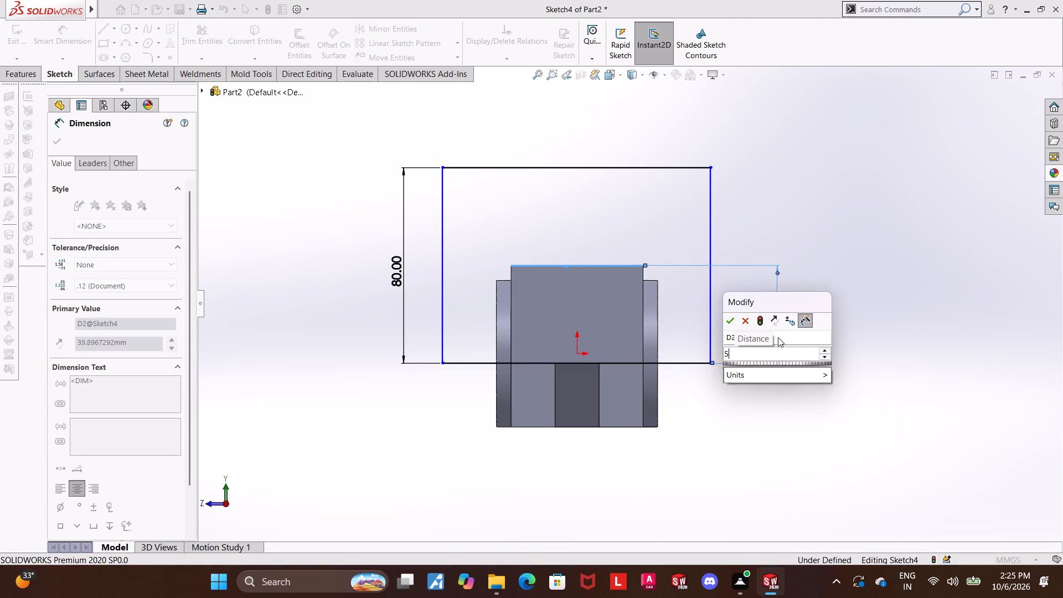
key(BackSpace)
text(40)
key(Return)
key(Escape)
key(Escape)
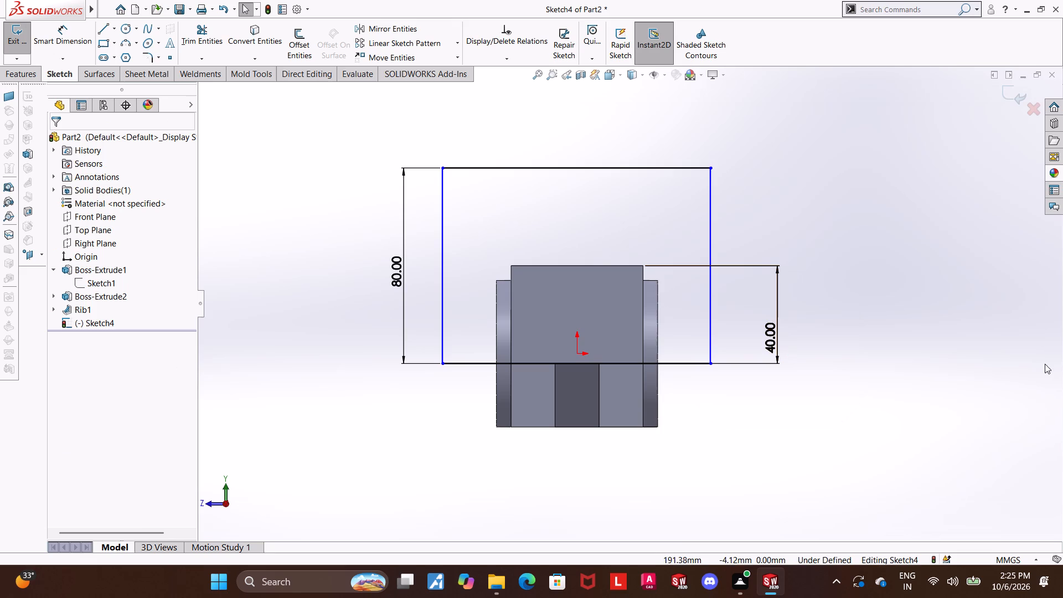
click(925, 378)
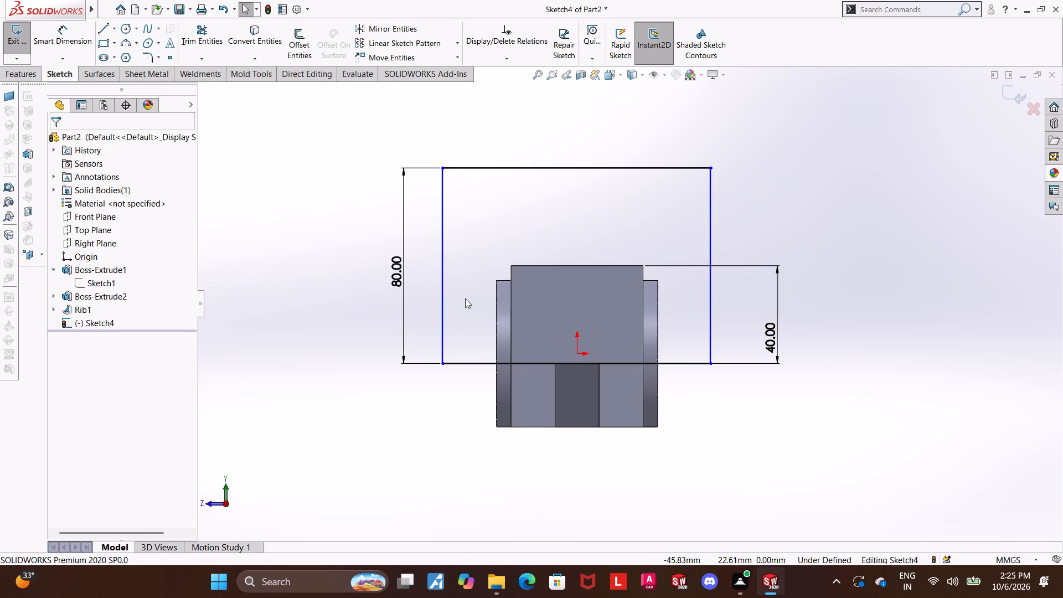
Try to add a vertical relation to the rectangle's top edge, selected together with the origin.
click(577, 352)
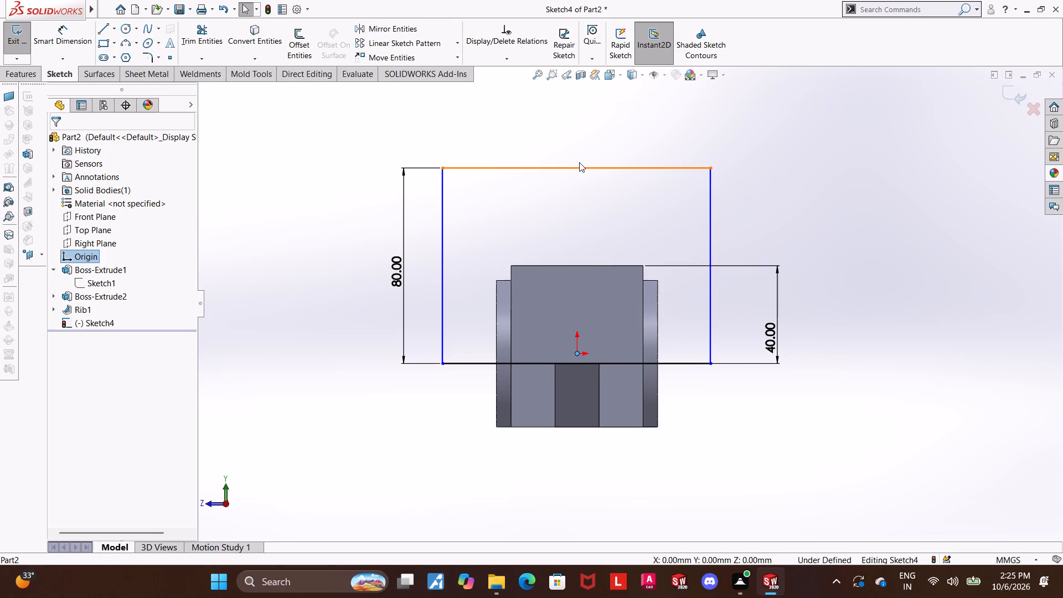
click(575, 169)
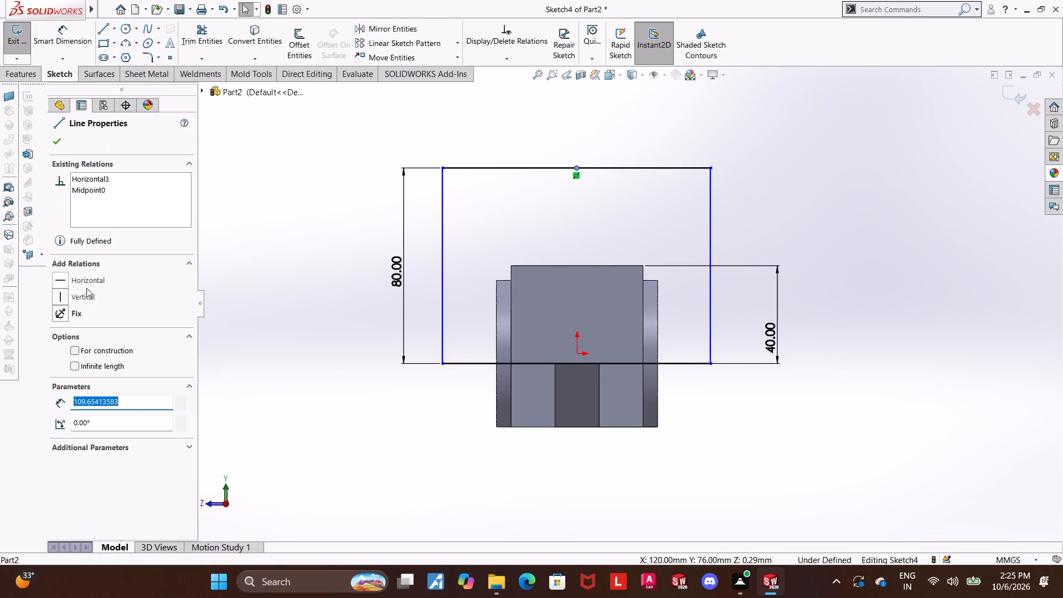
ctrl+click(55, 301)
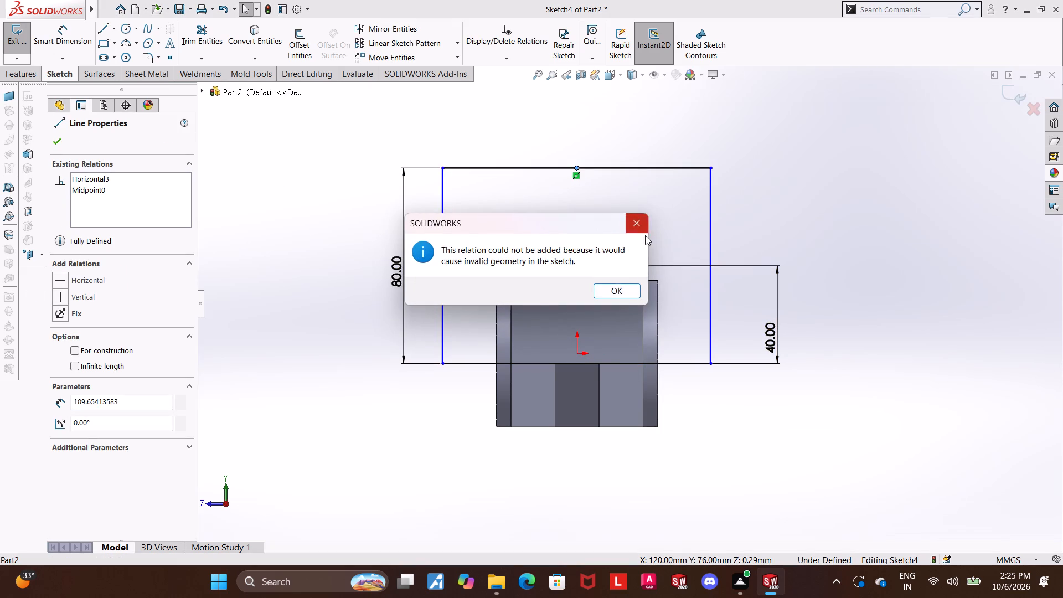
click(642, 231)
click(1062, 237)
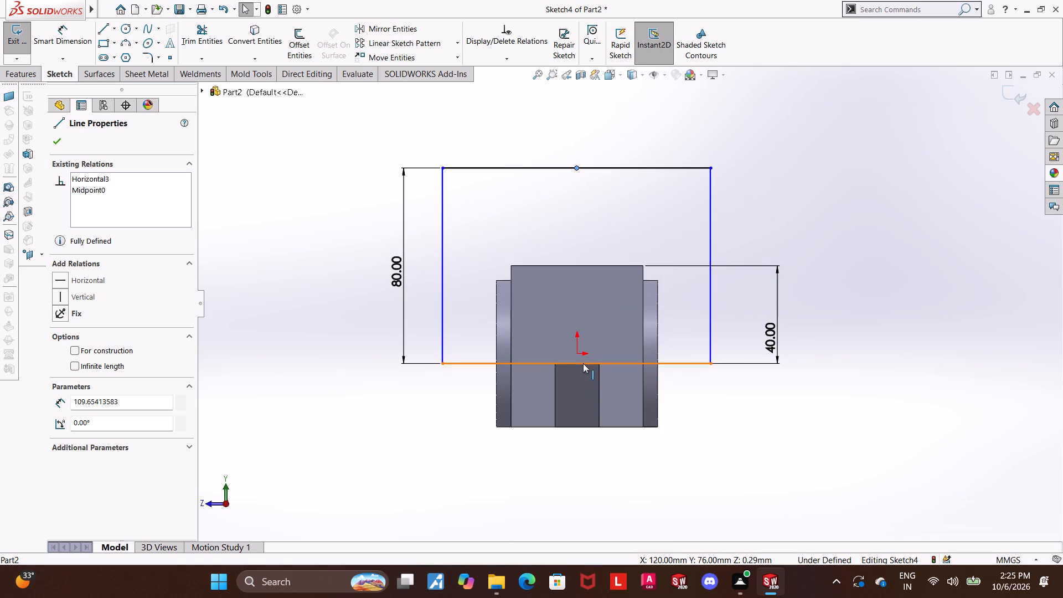
Centre the rectangle by adding vertical relations between the origin and the midpoints of its bottom and top edges.
click(578, 362)
ctrl+click(579, 353)
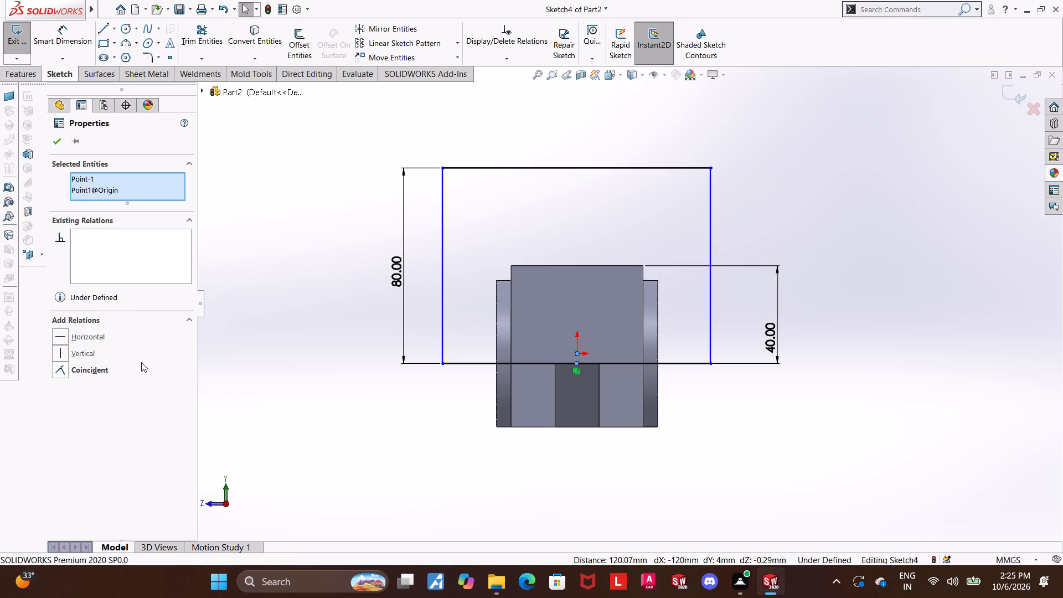
click(63, 350)
click(209, 370)
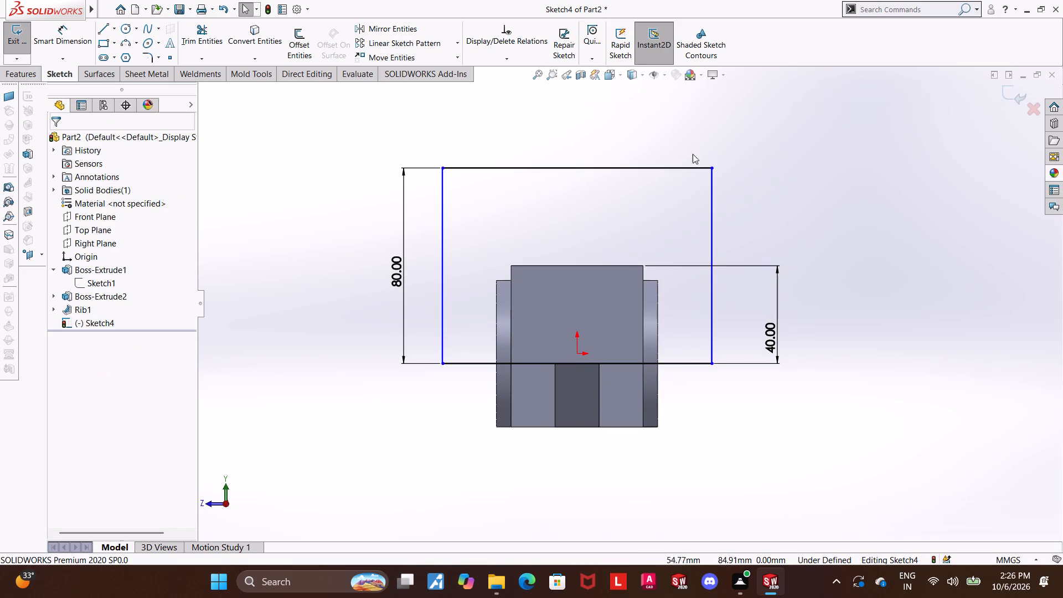
click(579, 168)
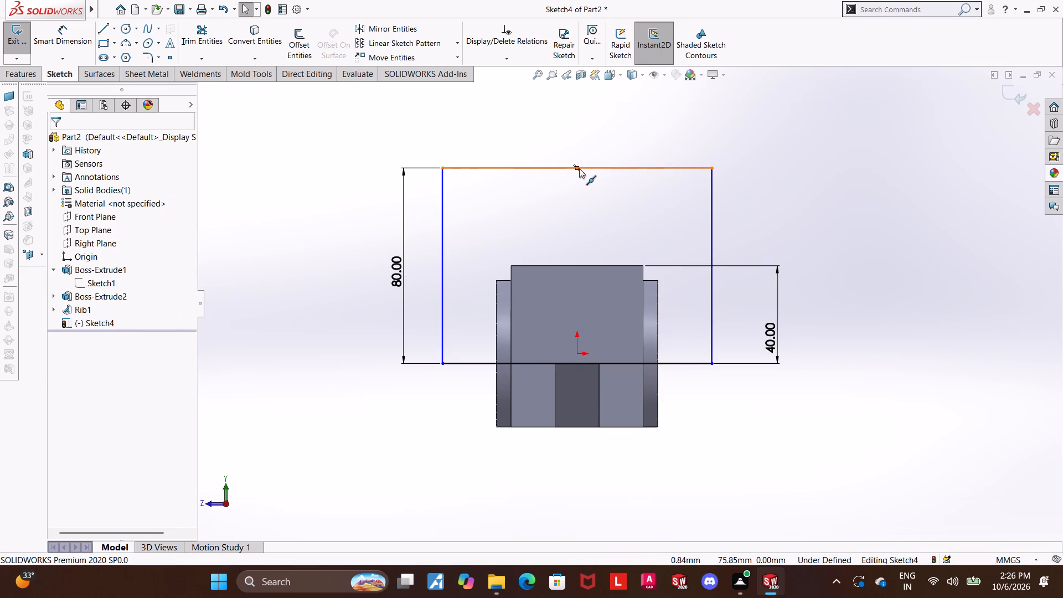
ctrl+click(575, 354)
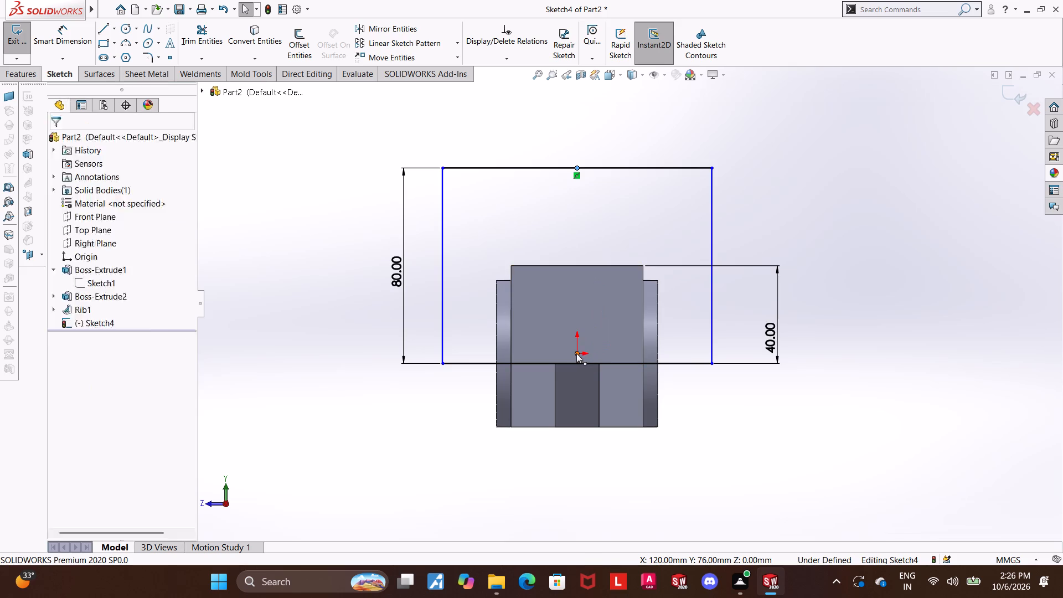
click(63, 357)
click(56, 133)
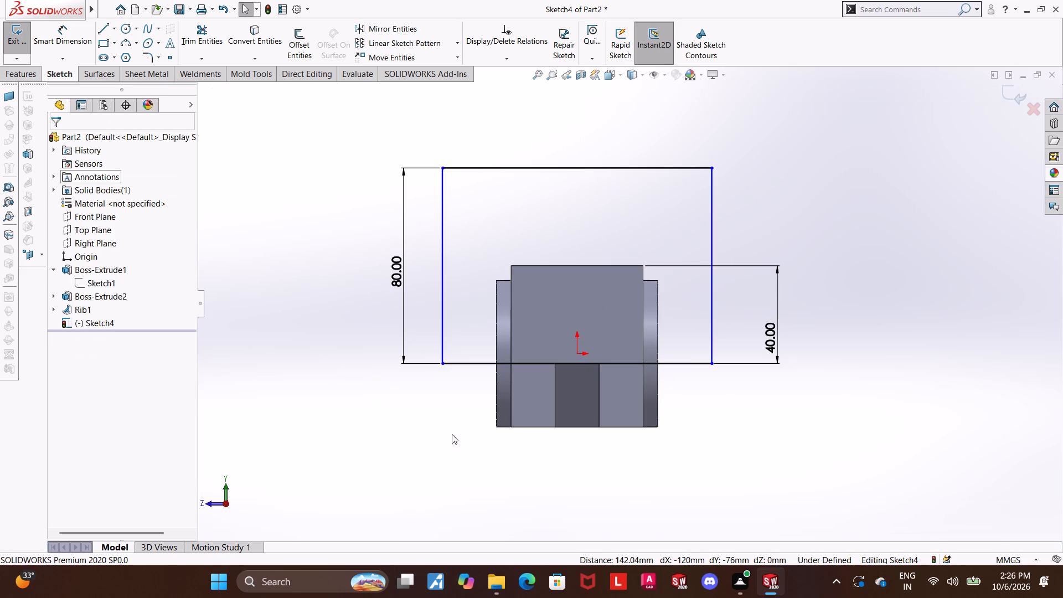
click(473, 452)
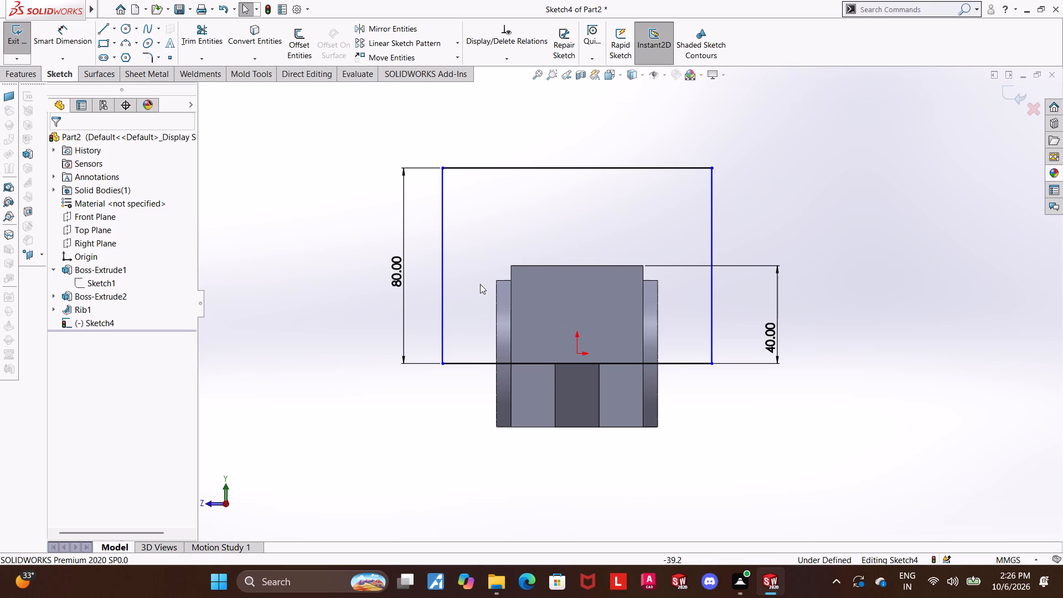
Round the rectangle's two upper corners with 20 mm sketch fillets, accepting removal of the conflicting relations.
click(145, 54)
click(441, 169)
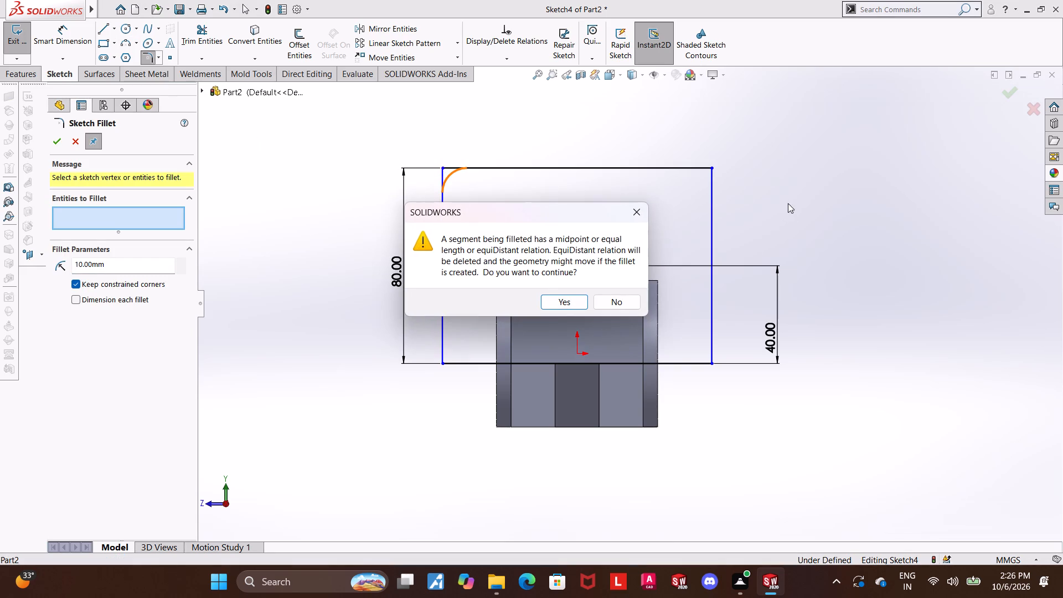
click(571, 296)
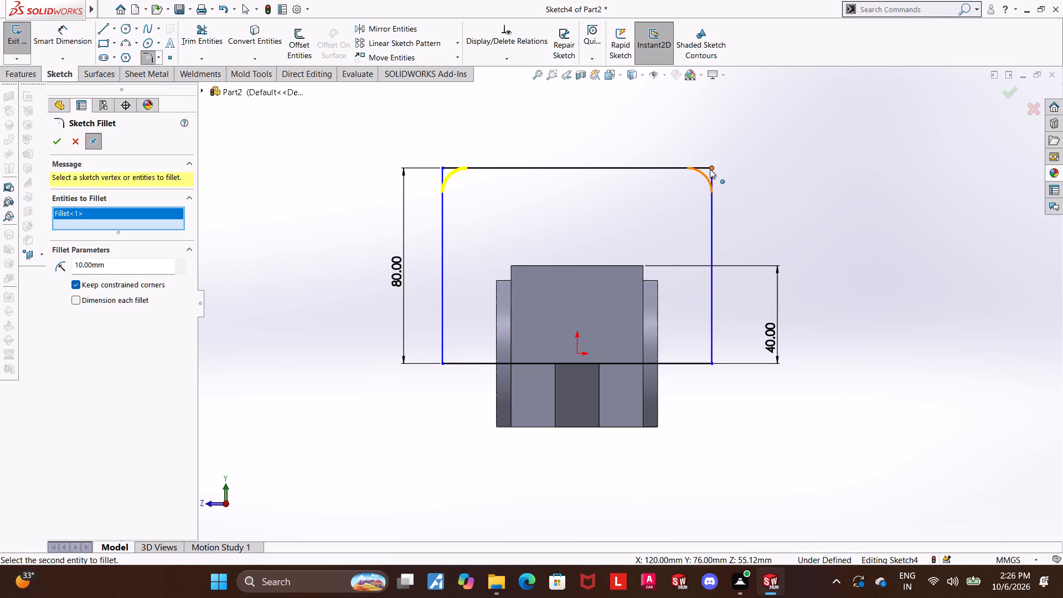
click(710, 169)
click(557, 300)
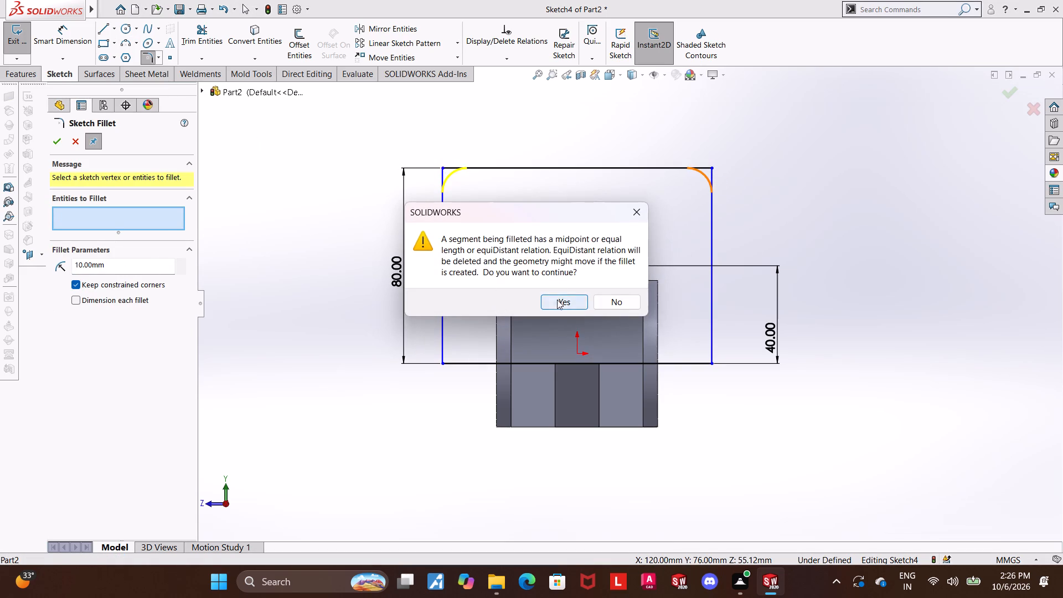
drag(158, 276, 0, 271)
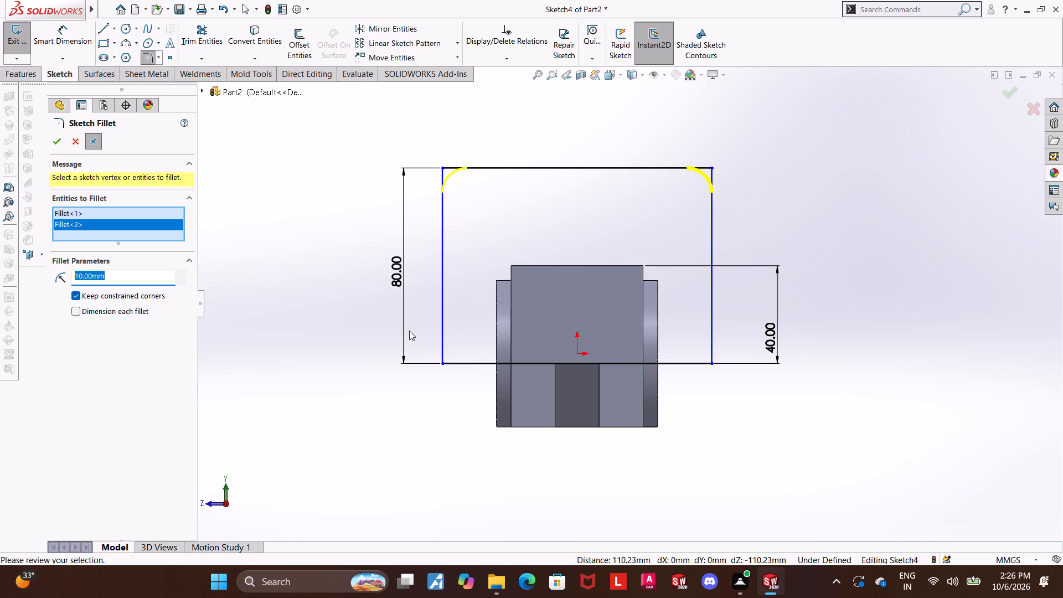
text(20)
key(Return)
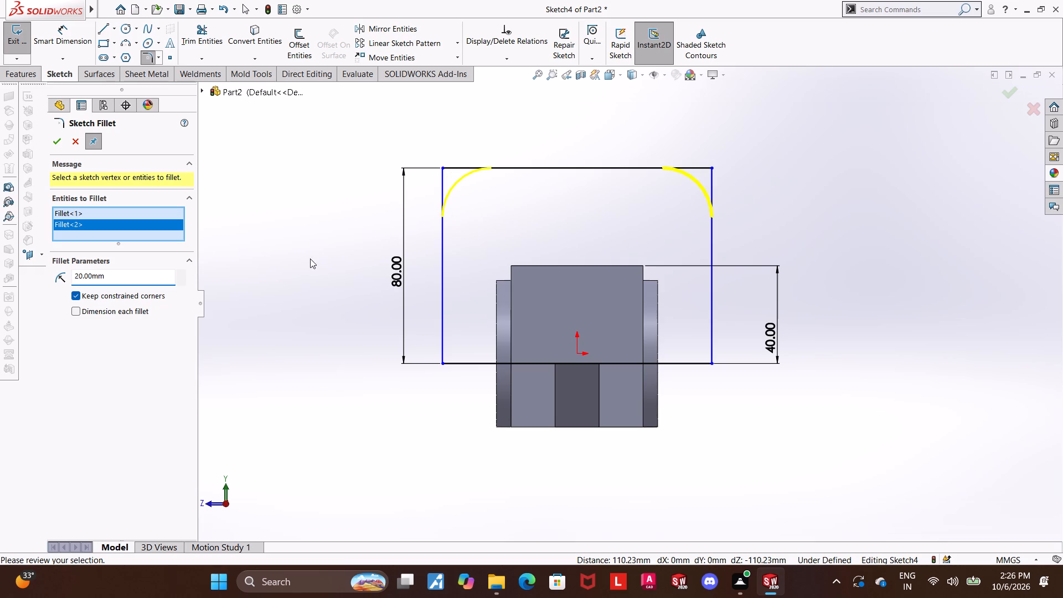
click(58, 140)
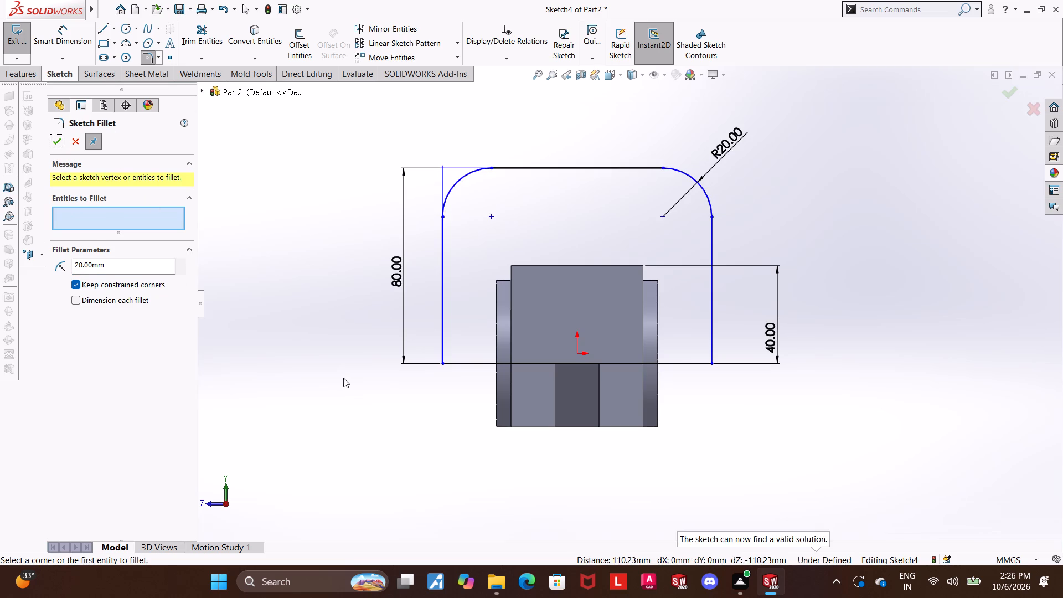
click(343, 386)
Draw a circle on the left corner fillet's centre point and dimension its diameter as 10 mm.
scroll(797, 200, down, 1)
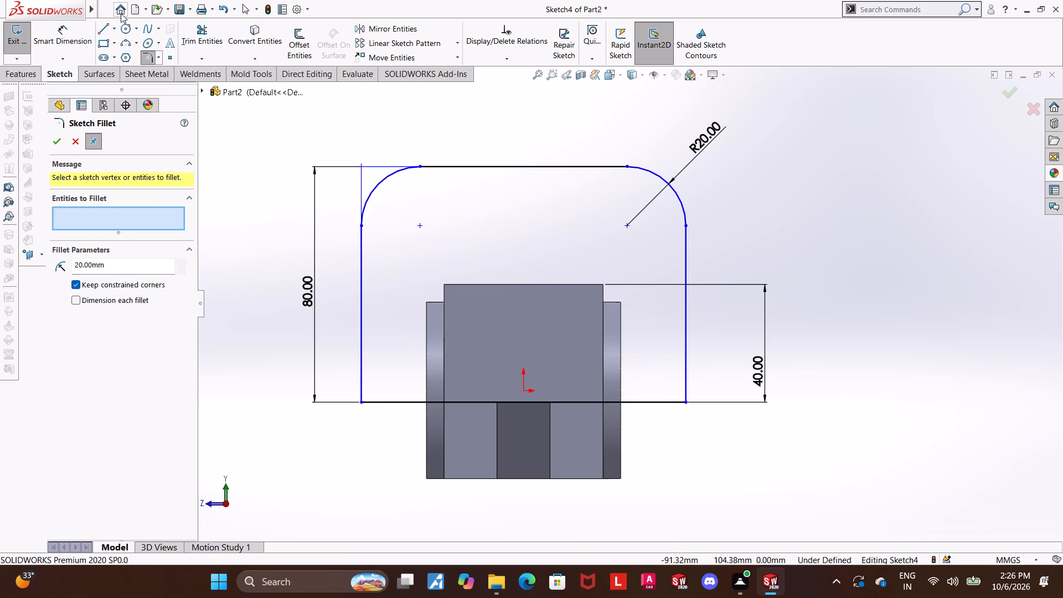
click(125, 26)
click(422, 226)
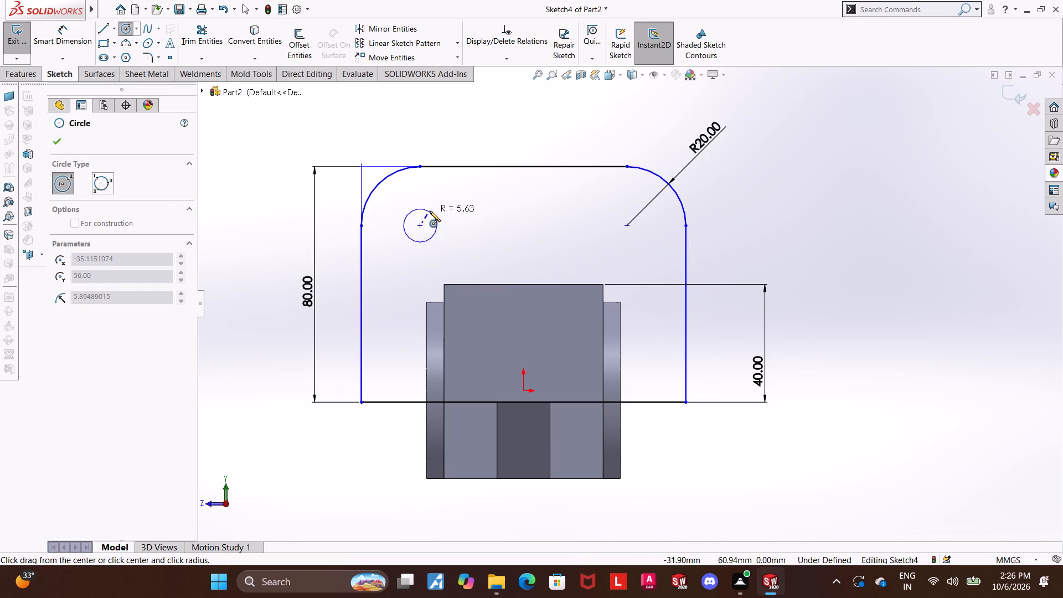
click(431, 210)
key(Escape)
click(65, 34)
click(431, 208)
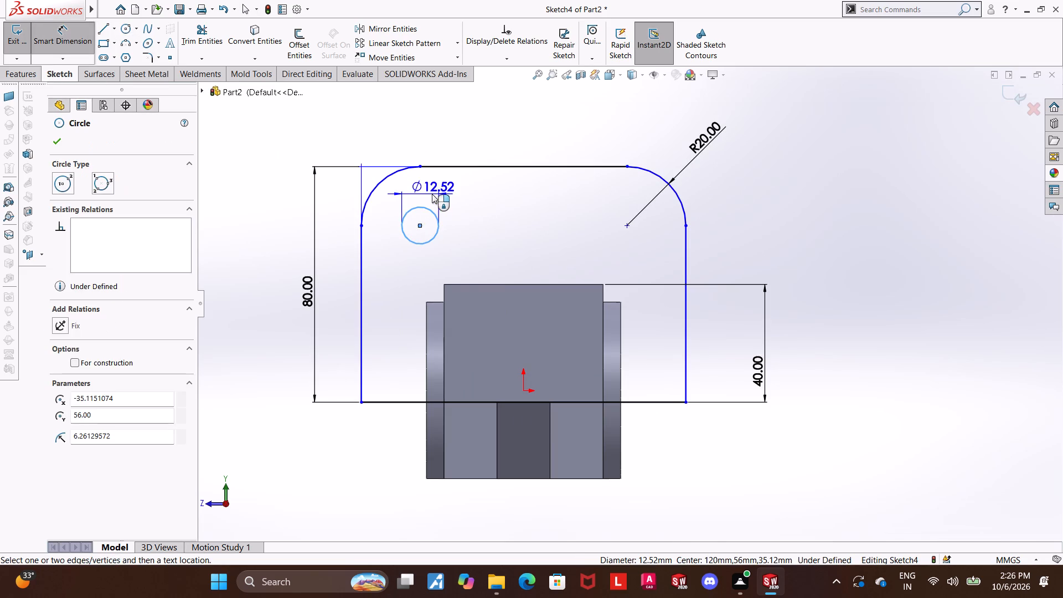
click(432, 194)
text(12)
key(BackSpace)
key(0)
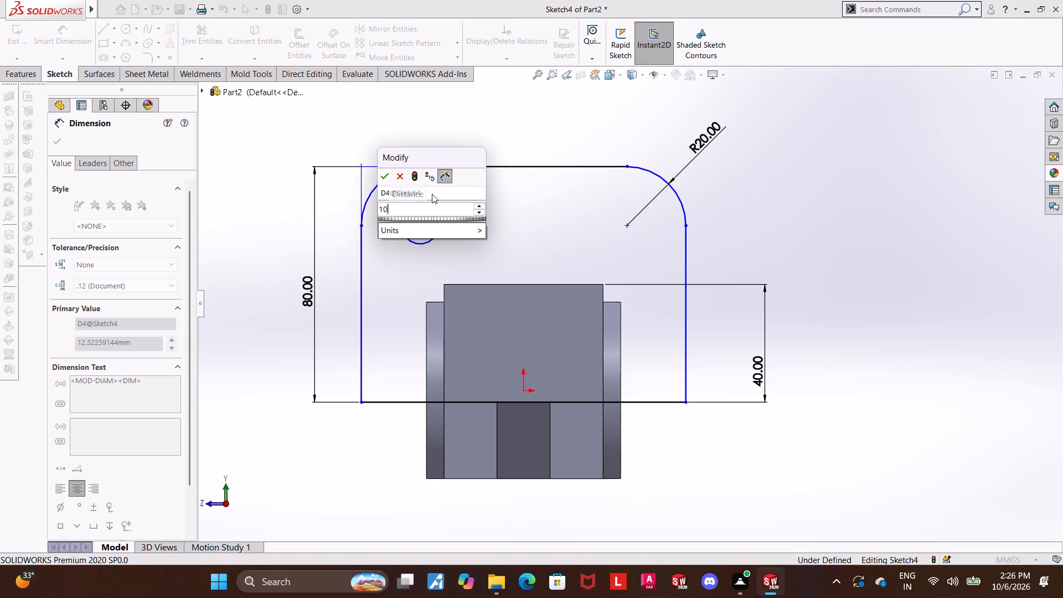
key(Return)
key(Escape)
key(Escape)
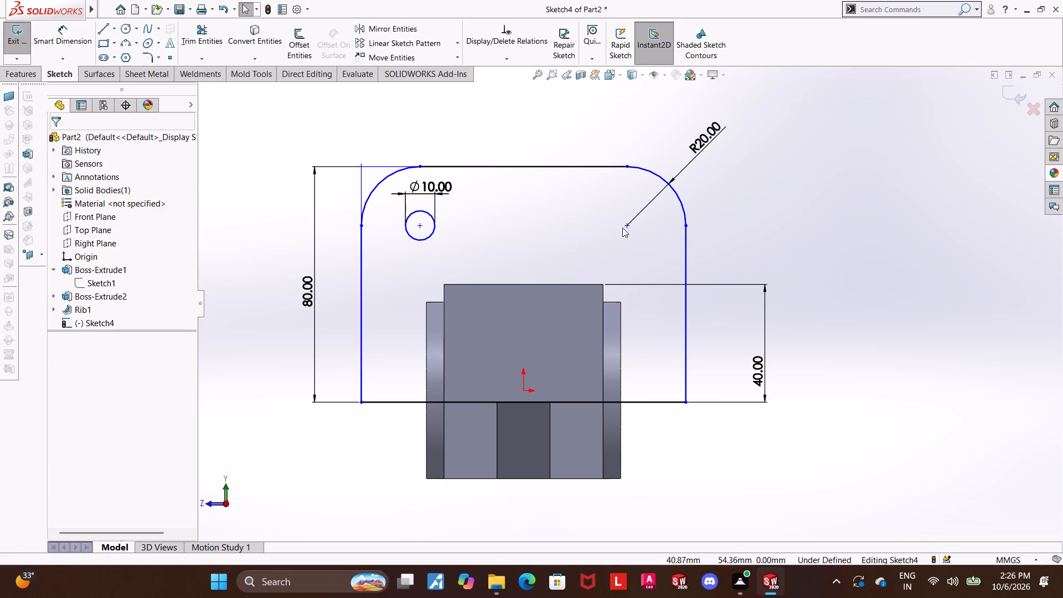
click(766, 236)
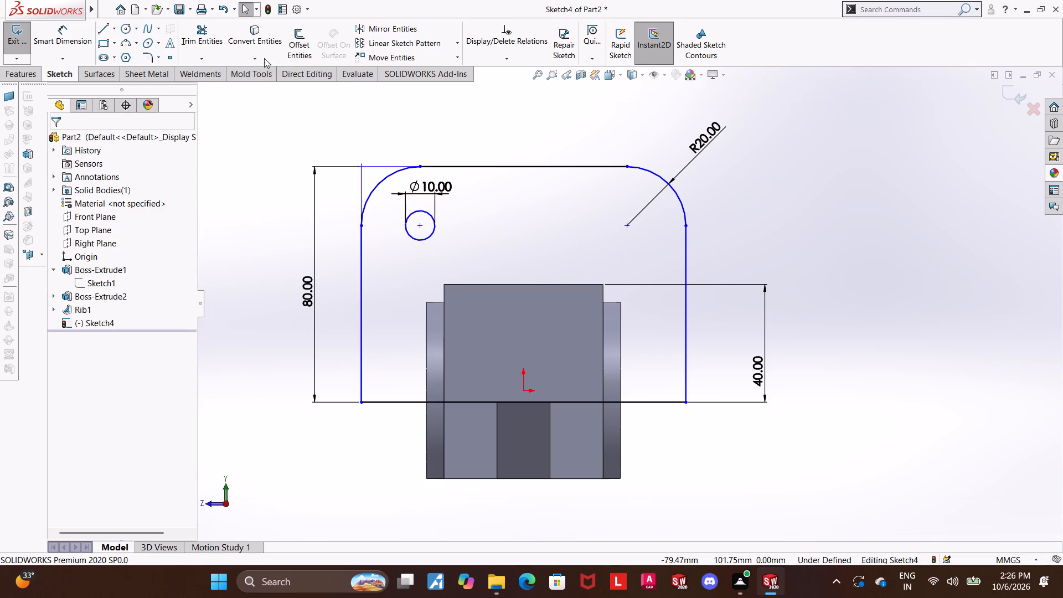
Draw a second circle on the right corner fillet's centre point and make it equal to the 10 mm circle.
click(127, 25)
click(627, 228)
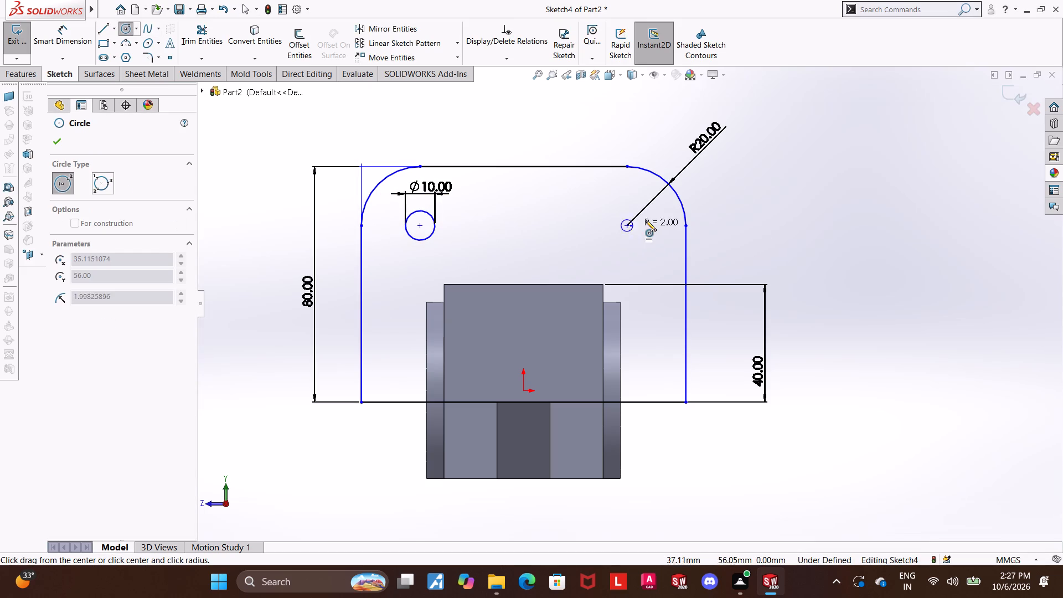
click(652, 220)
key(Escape)
click(634, 200)
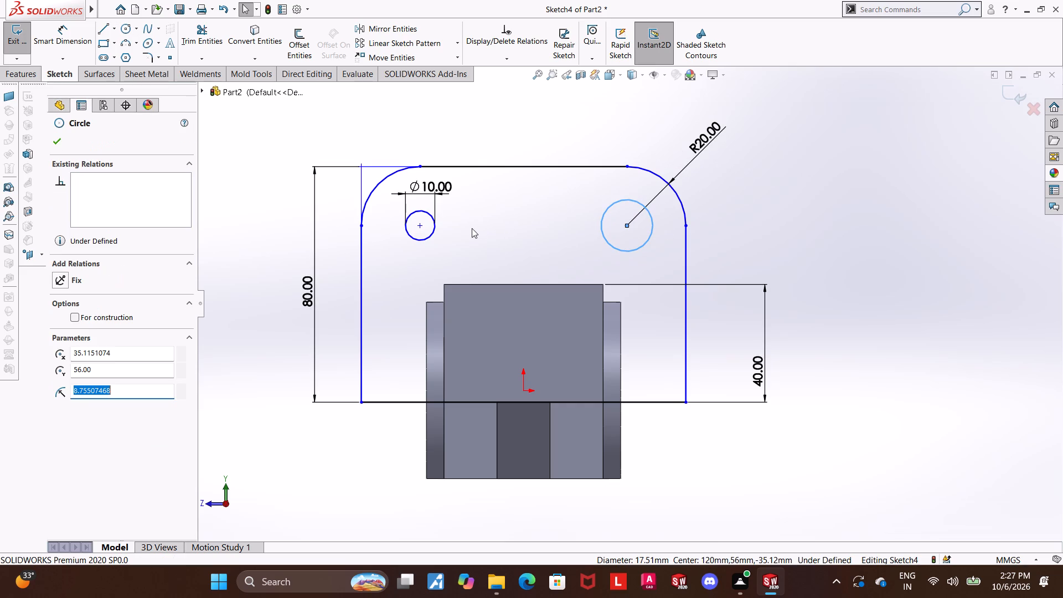
ctrl+click(436, 224)
click(67, 390)
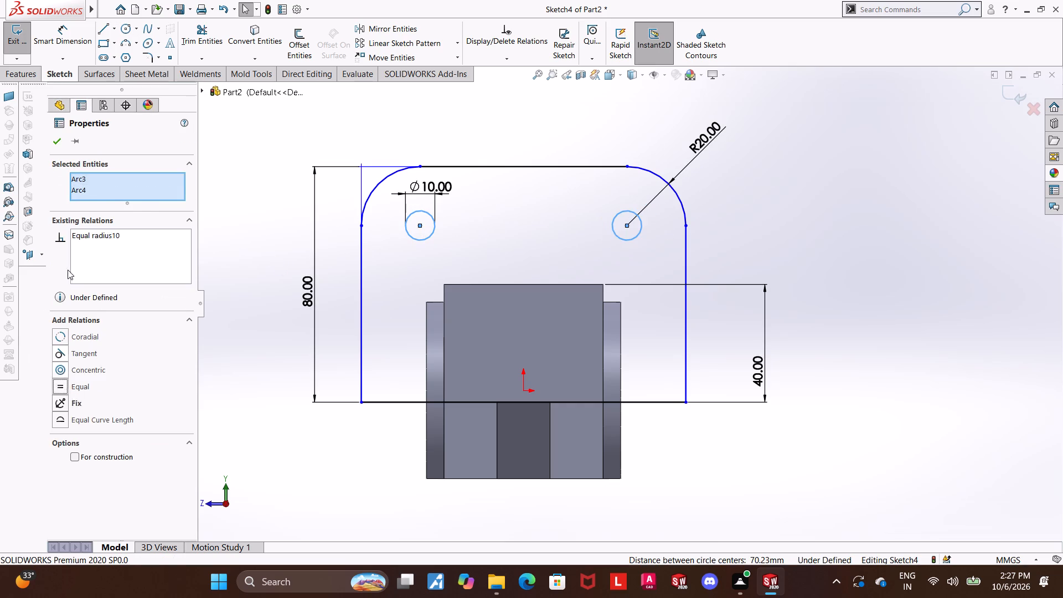
key(Escape)
Dimension the horizontal distance between the two circle centres as 52 mm.
click(77, 35)
click(419, 228)
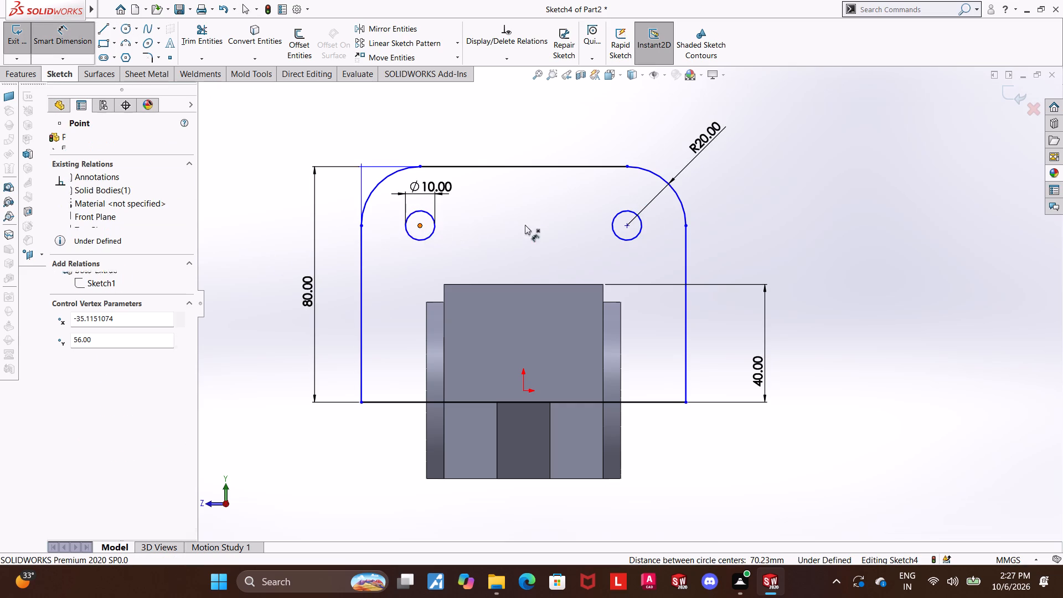
click(626, 226)
scroll(584, 130, up, 1)
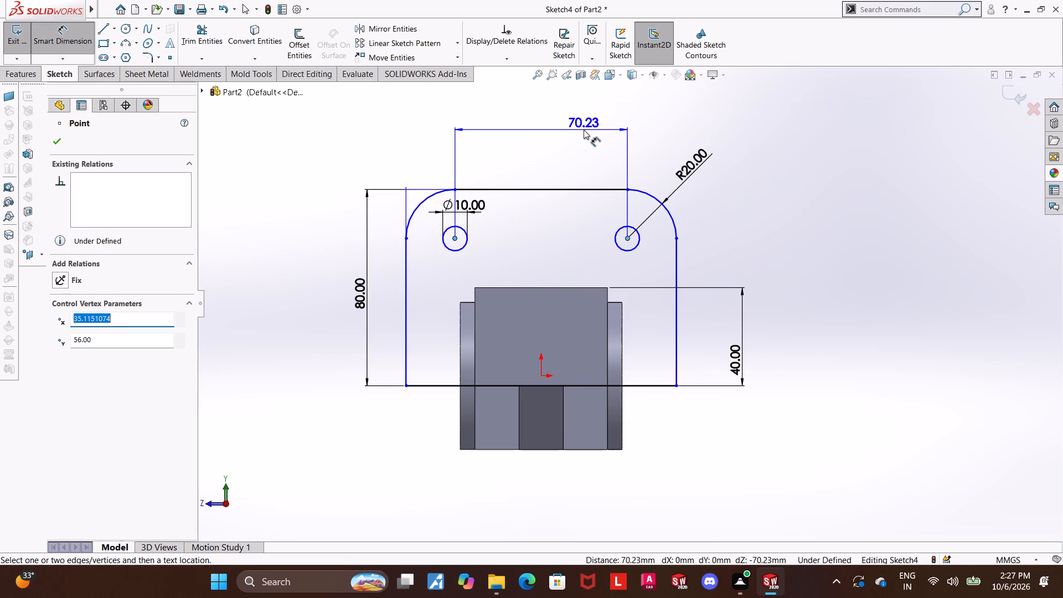
click(584, 130)
text(52)
key(Return)
key(Escape)
key(Escape)
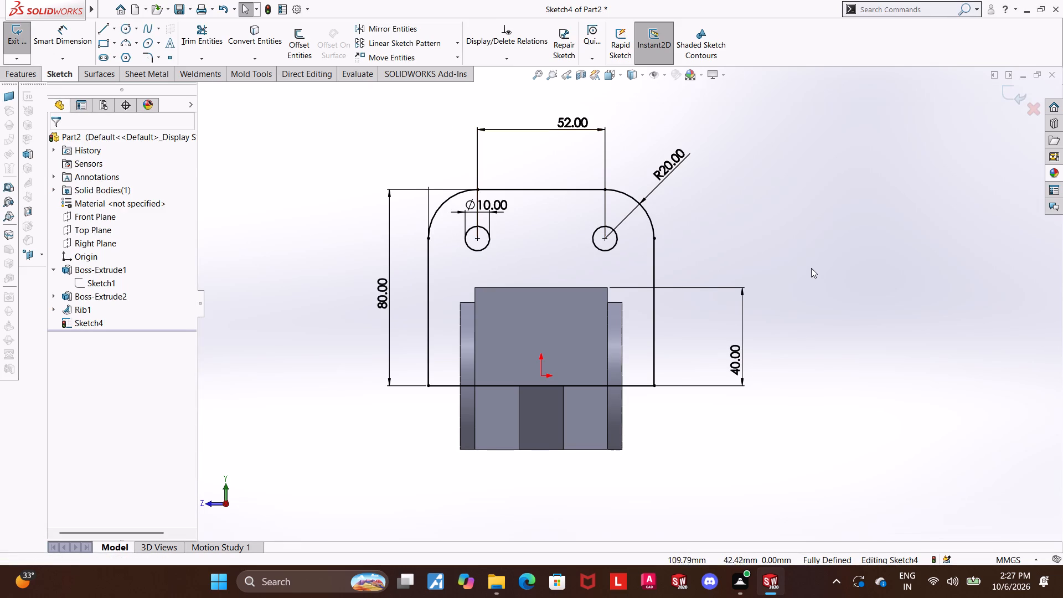
middle_drag(823, 287, 853, 296)
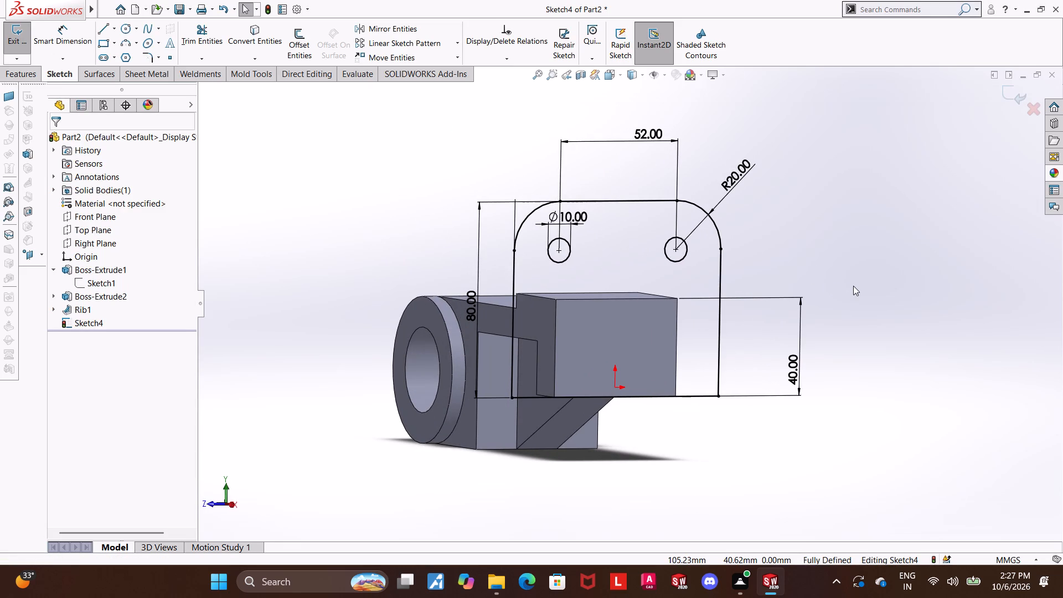
Extrude the end-plate profile with its two holes to a blind depth of 18 mm, merged with the arm.
middle_drag(851, 271, 845, 273)
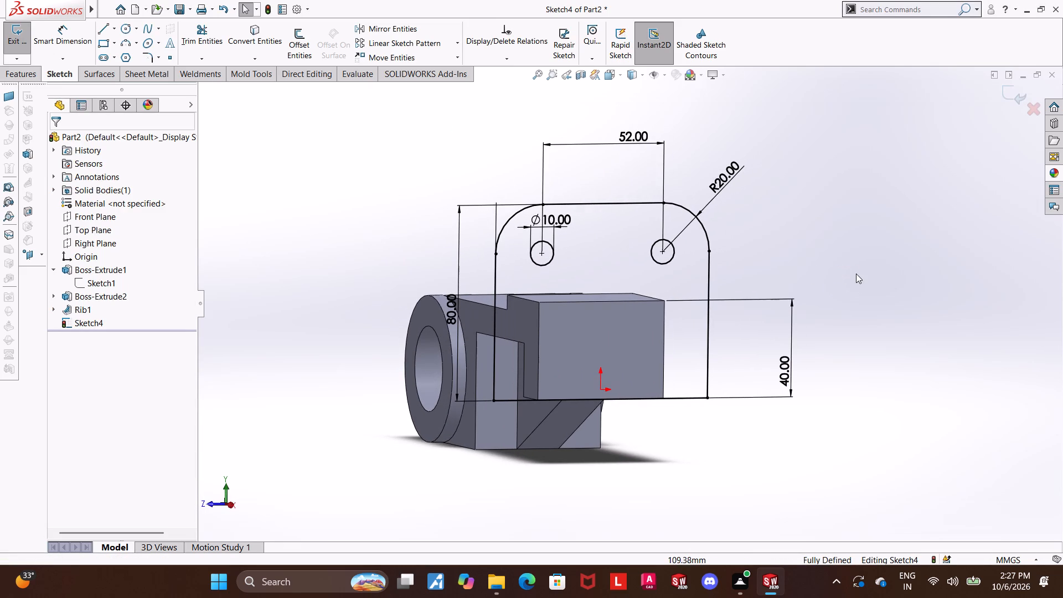
middle_drag(856, 274, 850, 276)
middle_drag(853, 266, 853, 258)
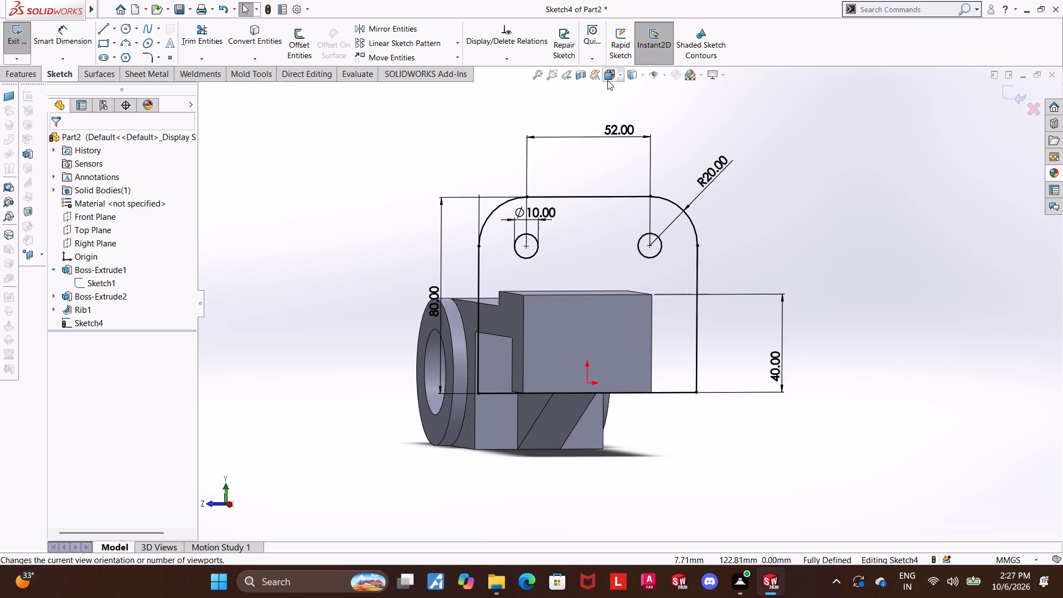
click(607, 79)
click(536, 358)
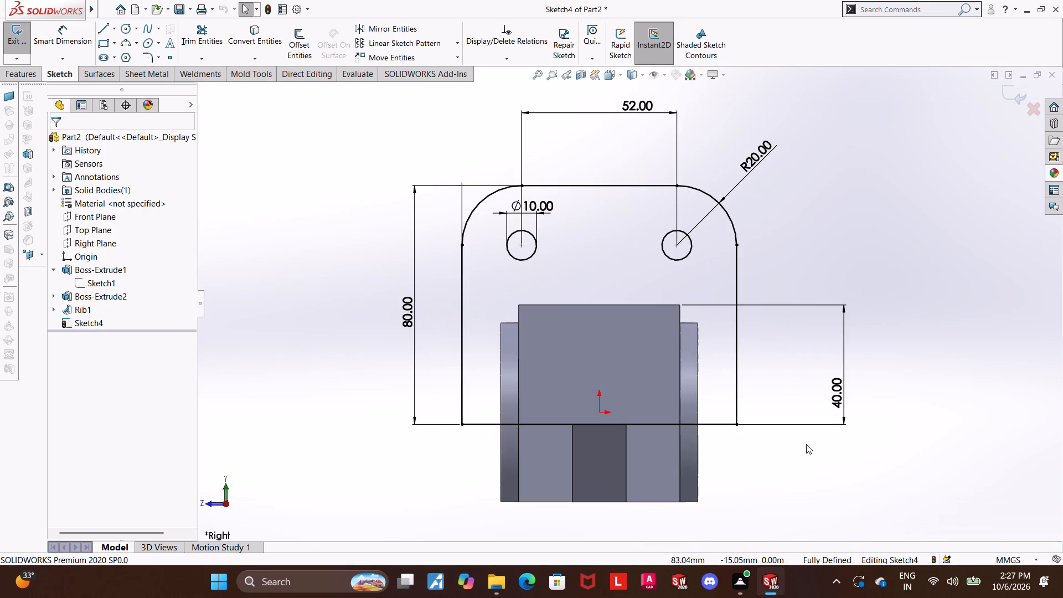
scroll(794, 296, up, 2)
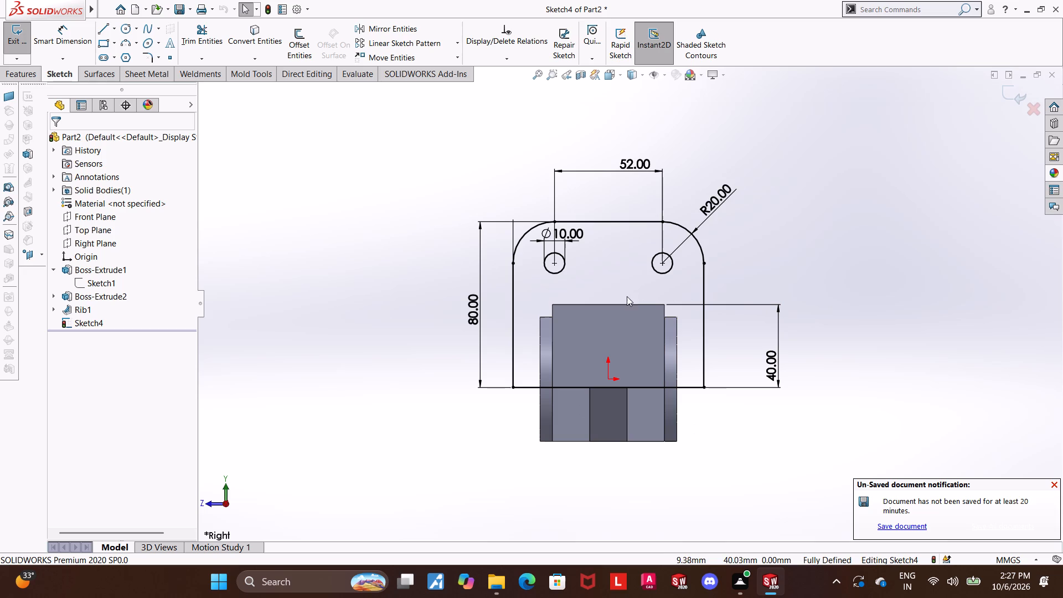
click(998, 89)
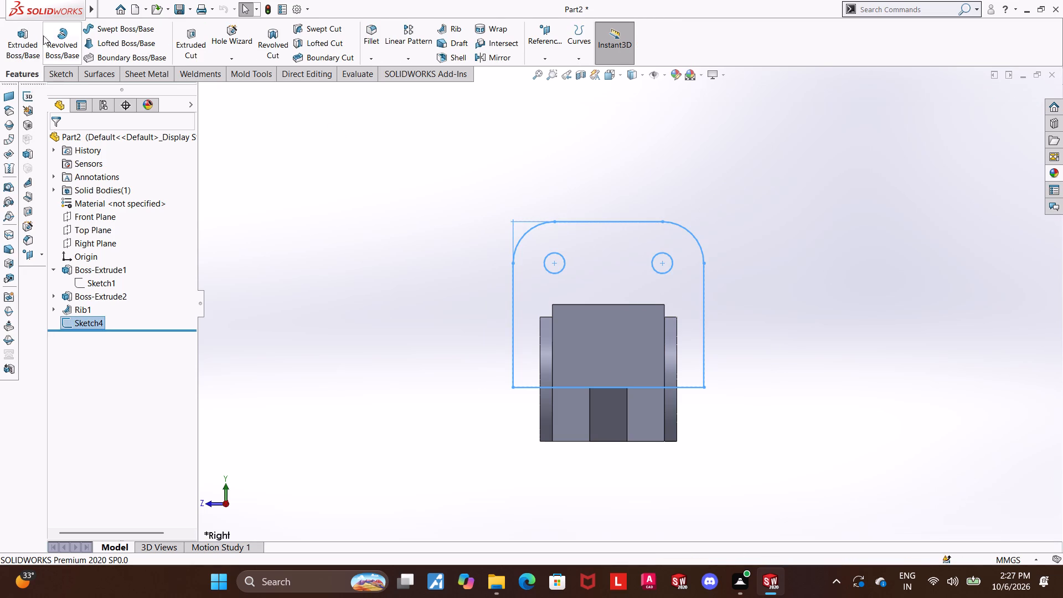
click(24, 47)
middle_drag(308, 194, 338, 218)
scroll(338, 218, up, 1)
click(130, 269)
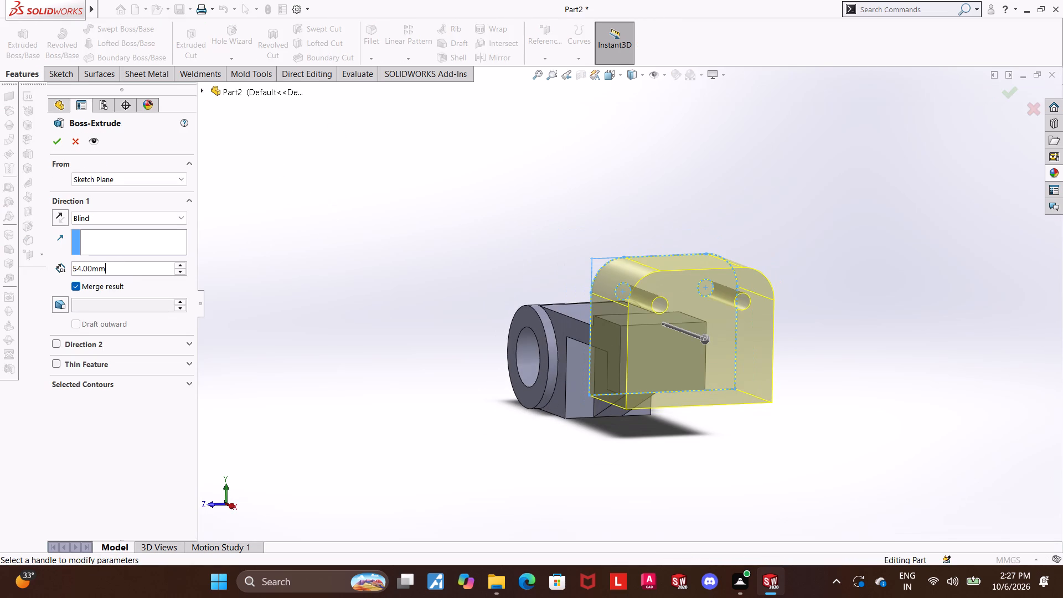
drag(131, 269, 30, 269)
text(18)
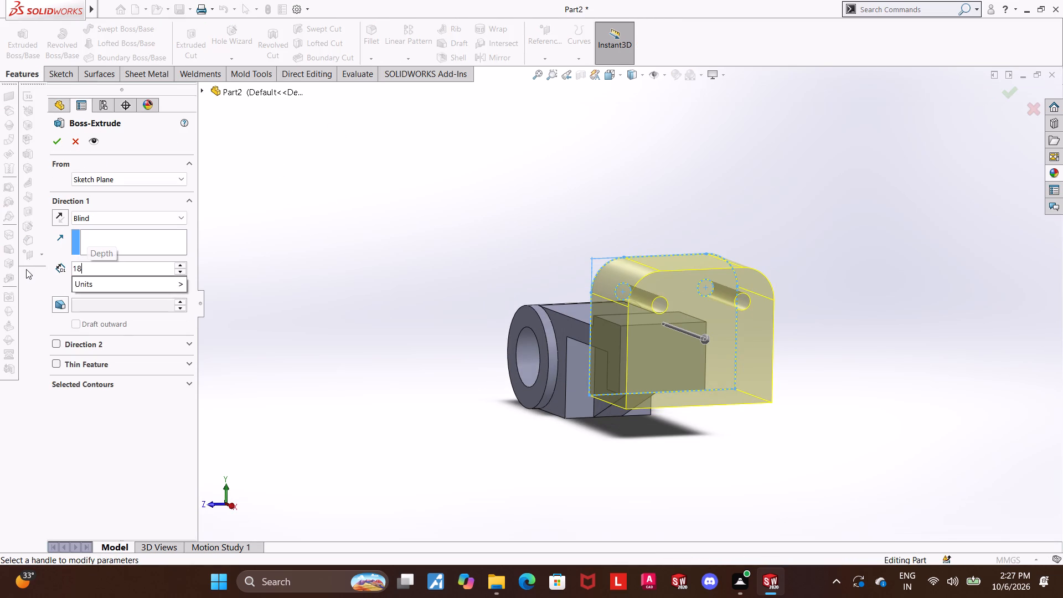
key(Return)
click(52, 135)
click(335, 401)
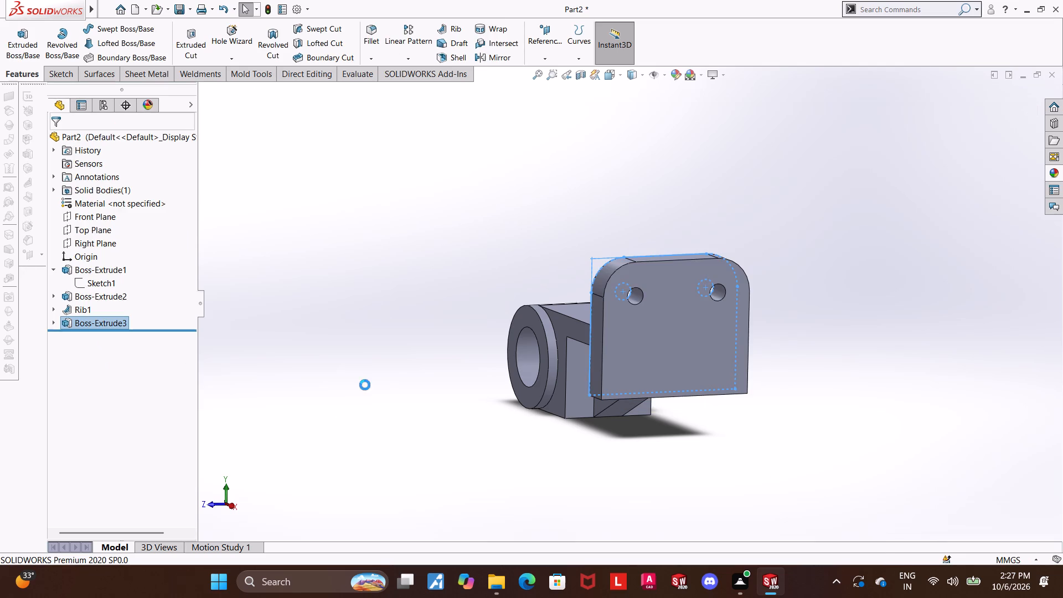
On the Front Plane, sketch a diagonal line about 56 mm long from the raised step's upper corner to the end plate's top inner corner.
middle_drag(376, 432, 531, 466)
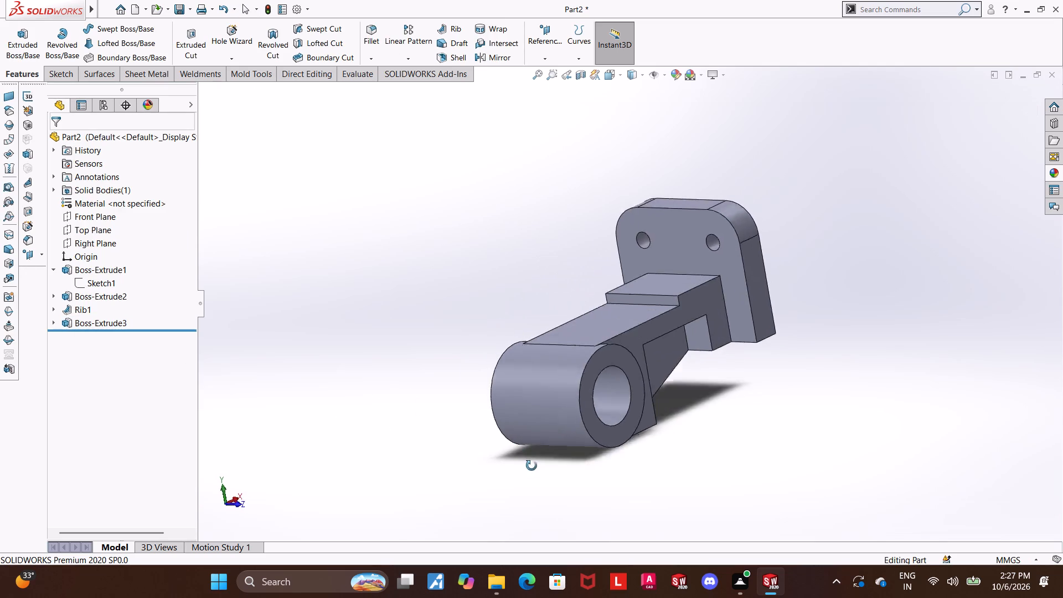
middle_drag(531, 466, 538, 477)
scroll(860, 266, down, 1)
middle_drag(839, 275, 800, 307)
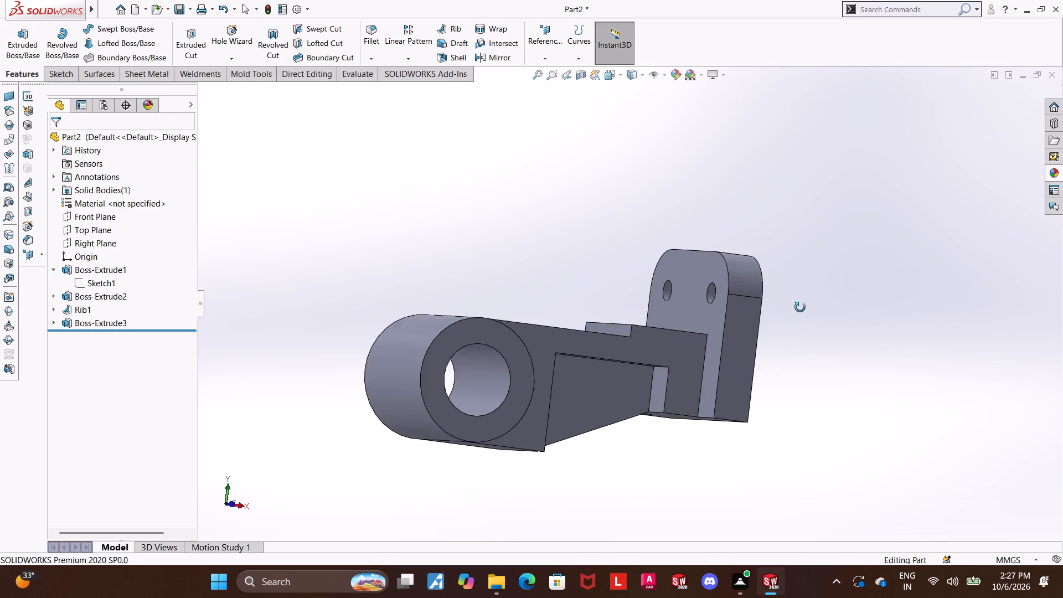
middle_drag(800, 307, 799, 302)
scroll(800, 306, up, 1)
click(87, 214)
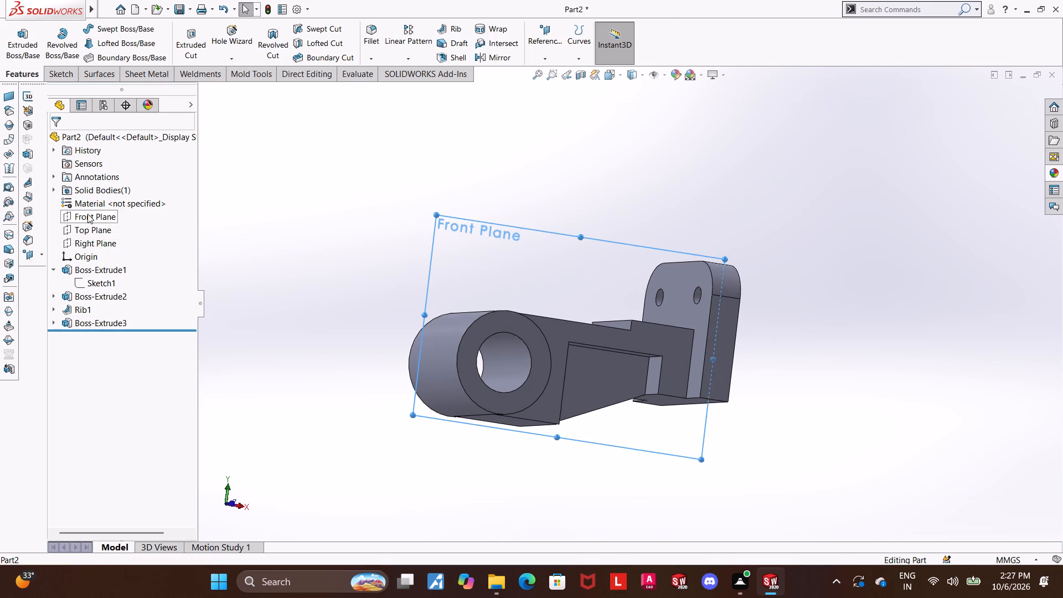
click(98, 202)
click(104, 331)
click(128, 311)
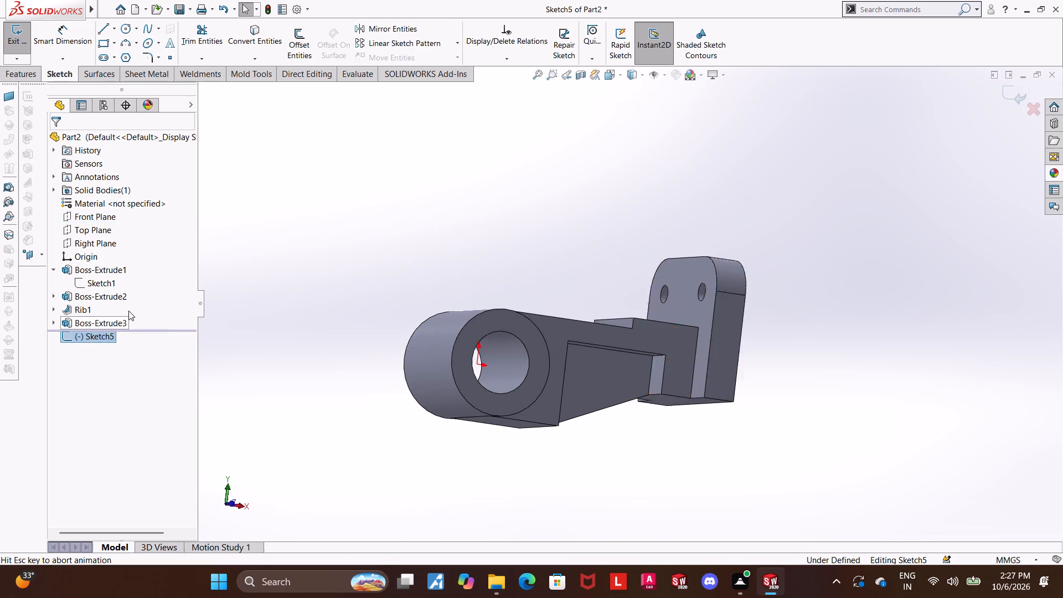
scroll(891, 315, up, 3)
scroll(869, 247, down, 2)
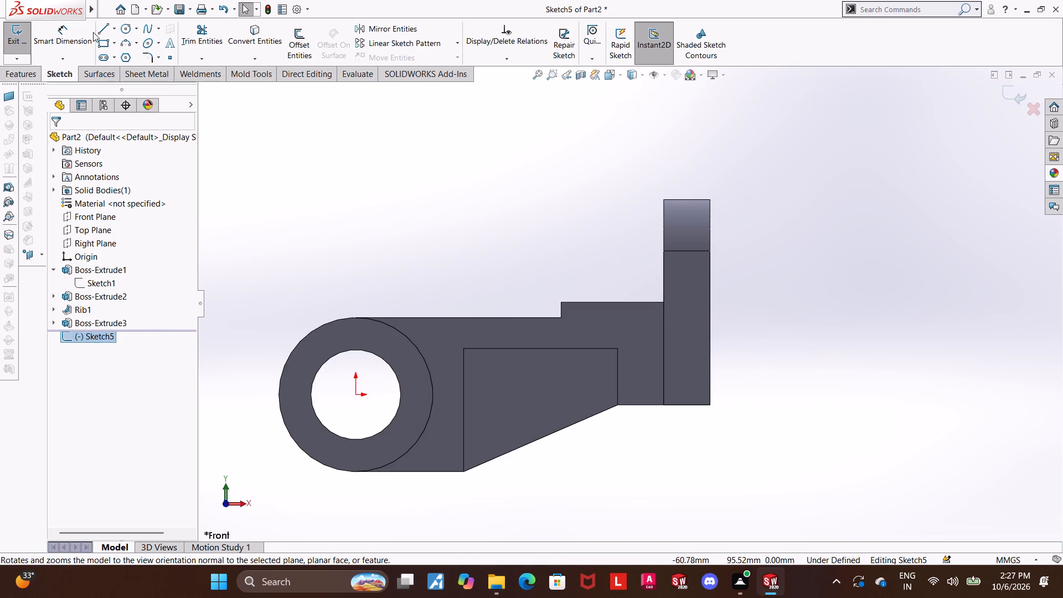
click(107, 22)
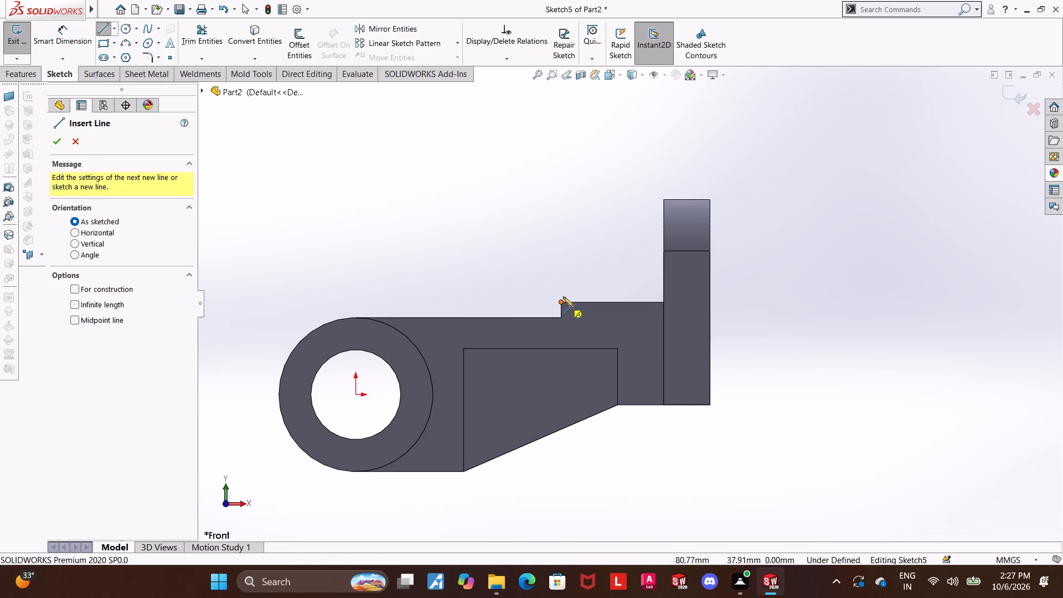
click(563, 301)
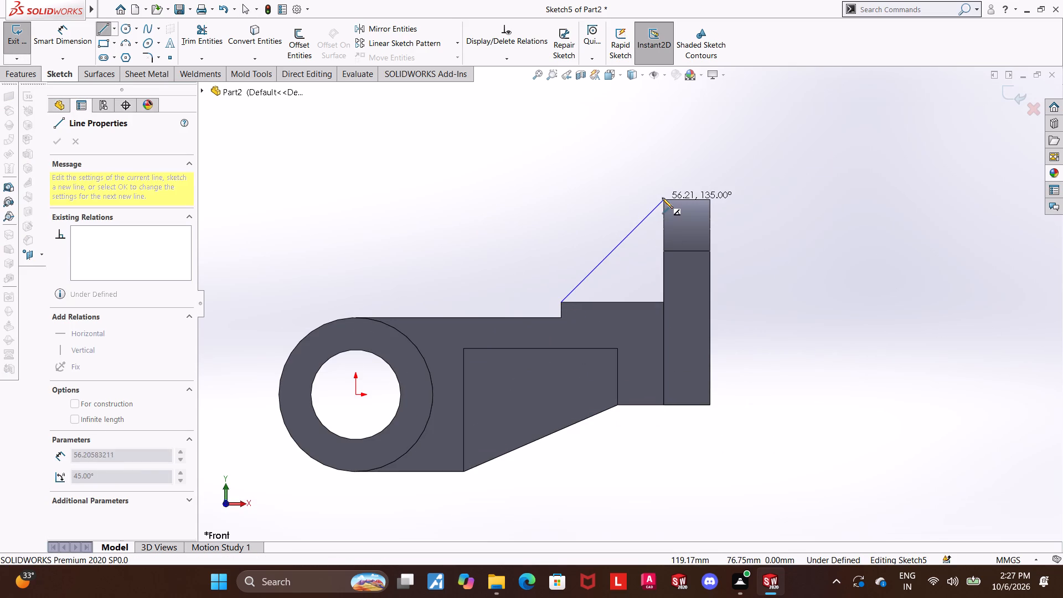
click(664, 200)
key(Escape)
key(Escape)
key(Escape)
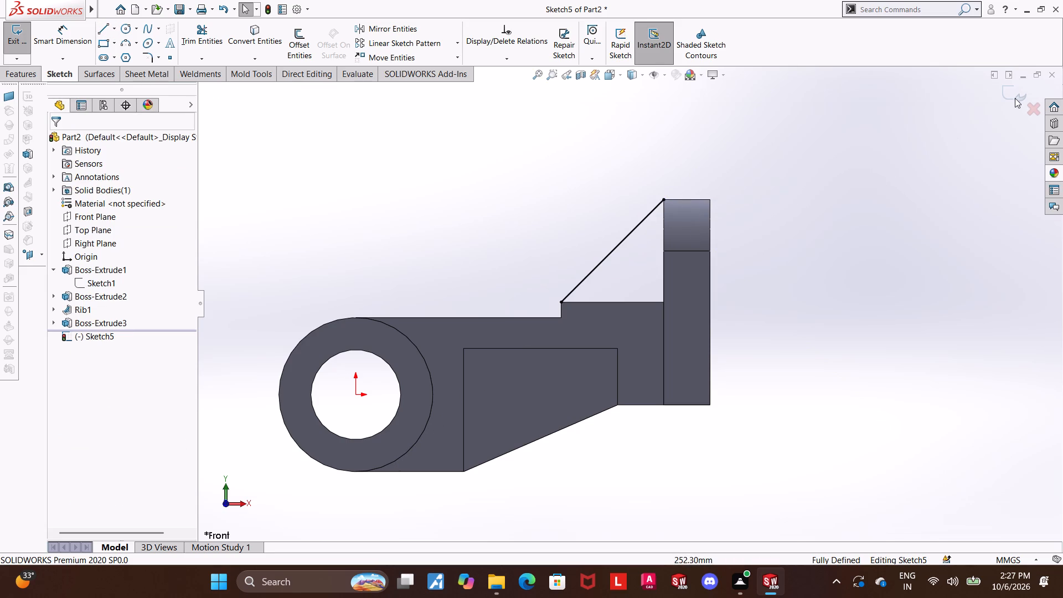
click(1015, 98)
Create a rib from the diagonal line, 18 mm thick on both sides, filling toward the arm and end plate.
click(445, 31)
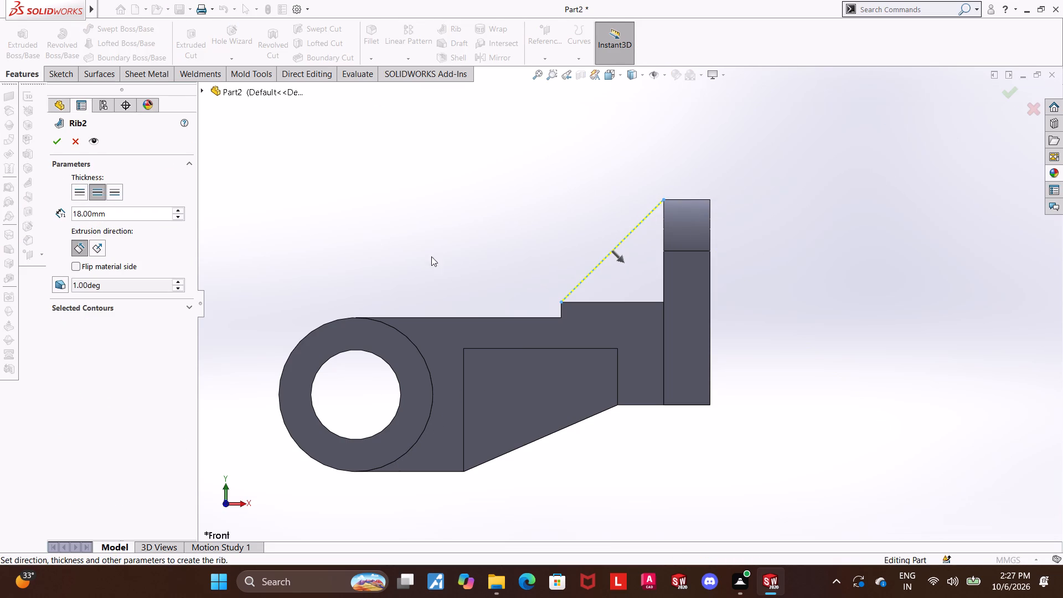
click(56, 144)
click(479, 243)
middle_drag(467, 239, 479, 264)
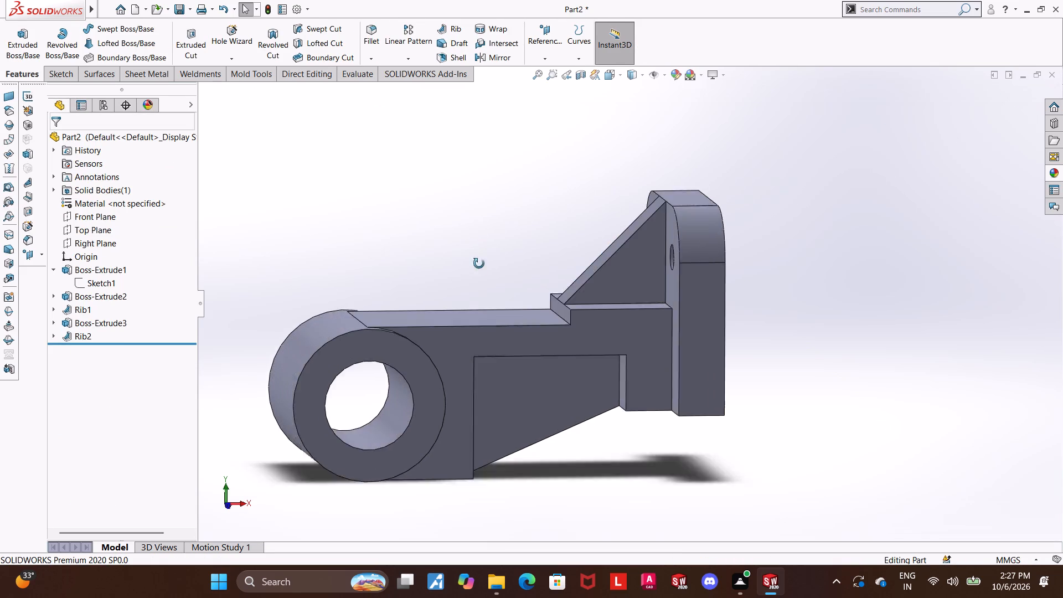
middle_drag(479, 264, 481, 283)
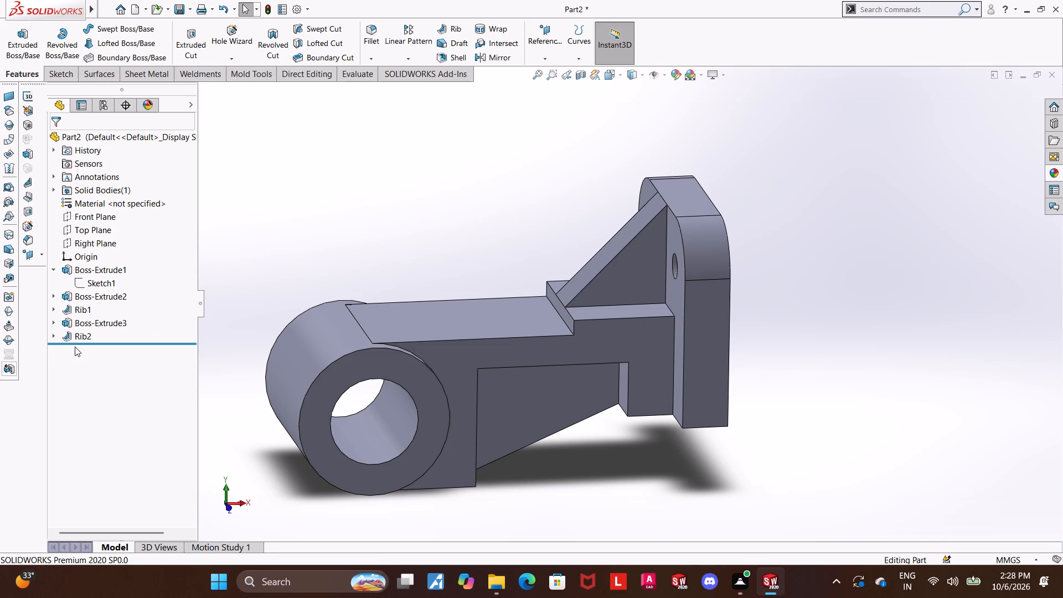
Edit the upper rib feature and set its thickness to 12 mm.
click(75, 341)
click(87, 300)
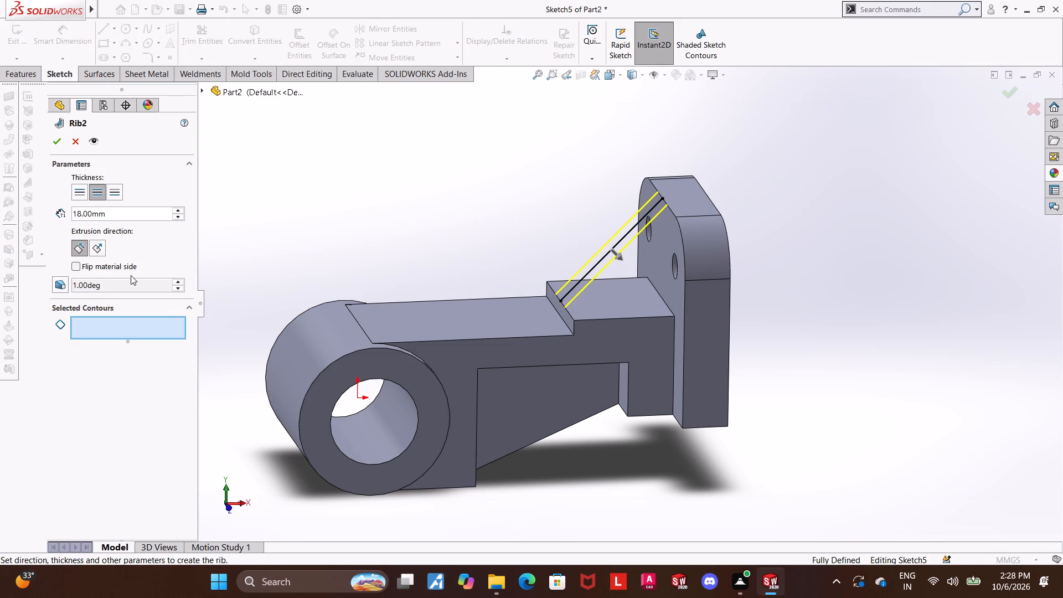
drag(126, 211, 99, 211)
text(12)
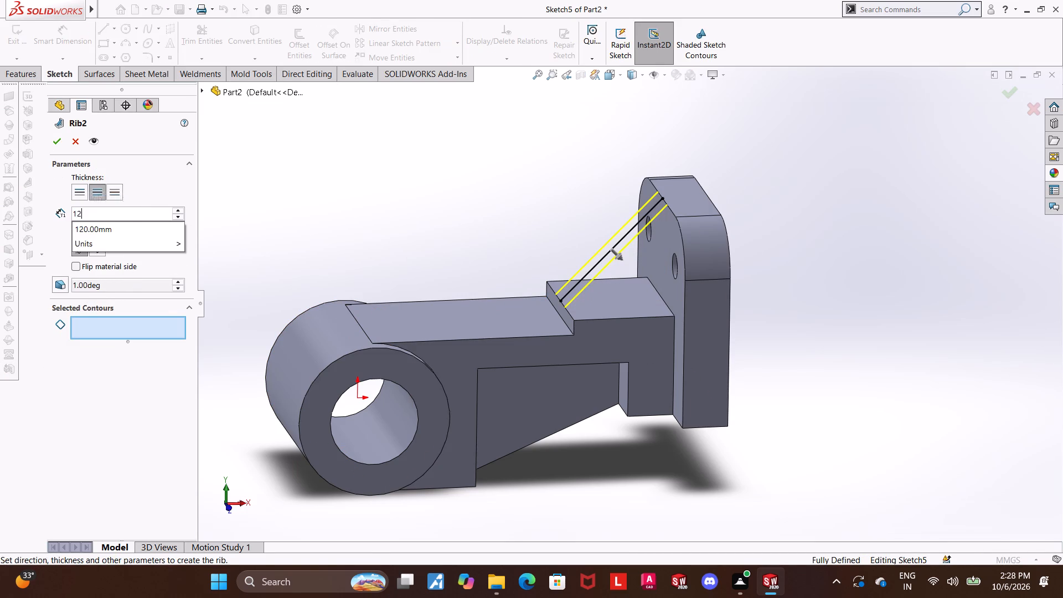
key(Return)
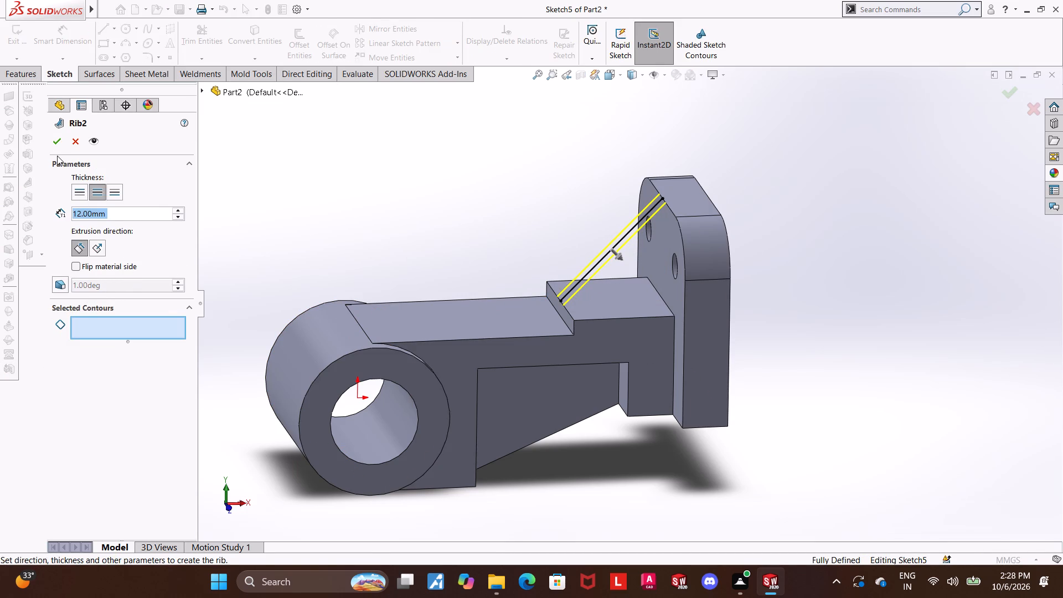
click(59, 151)
click(59, 147)
click(759, 369)
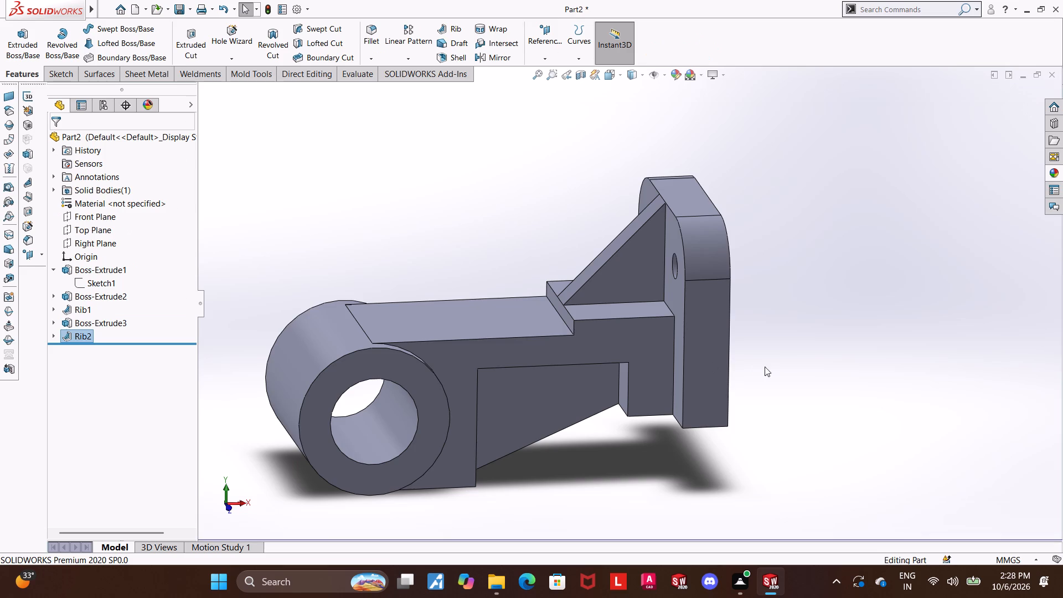
Examine the upper rib and the end plate from several angles.
middle_drag(827, 283, 872, 292)
scroll(824, 223, down, 2)
middle_drag(814, 262, 791, 277)
scroll(791, 276, up, 2)
scroll(644, 205, down, 1)
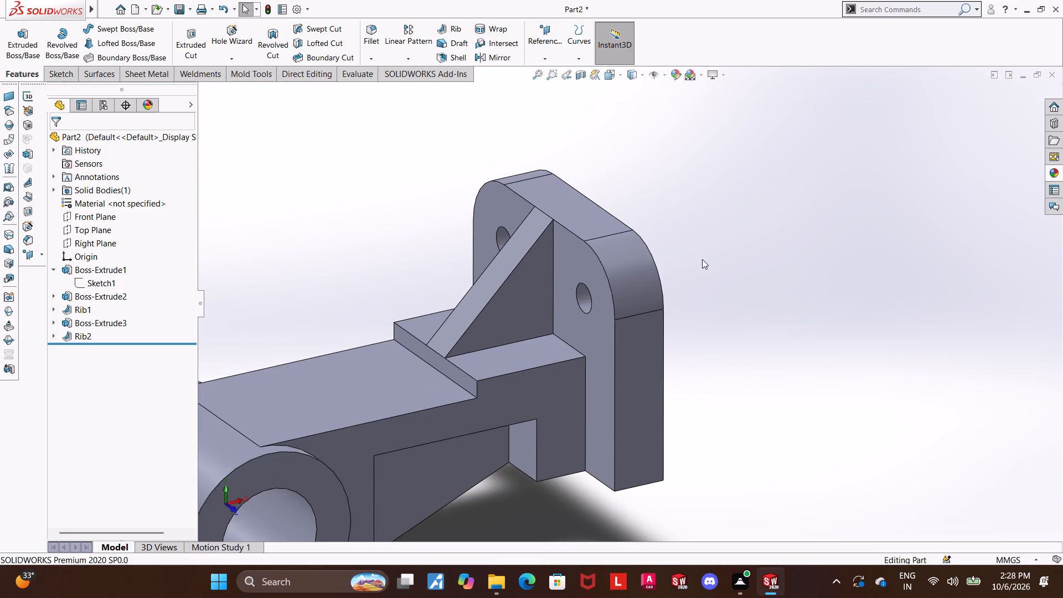
scroll(699, 338, up, 1)
middle_drag(695, 337, 693, 324)
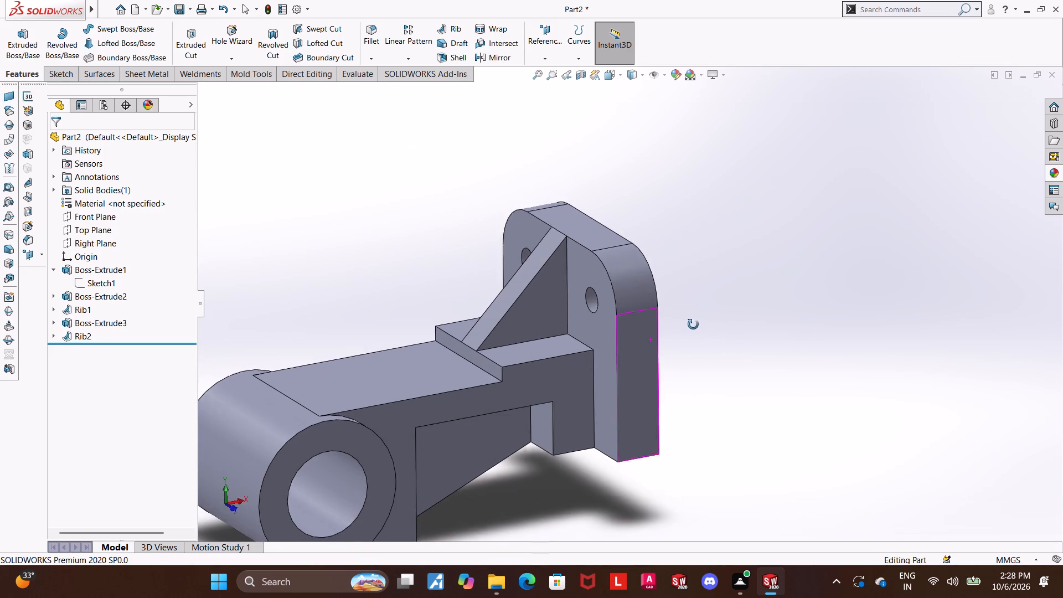
middle_drag(693, 324, 673, 305)
scroll(755, 329, up, 2)
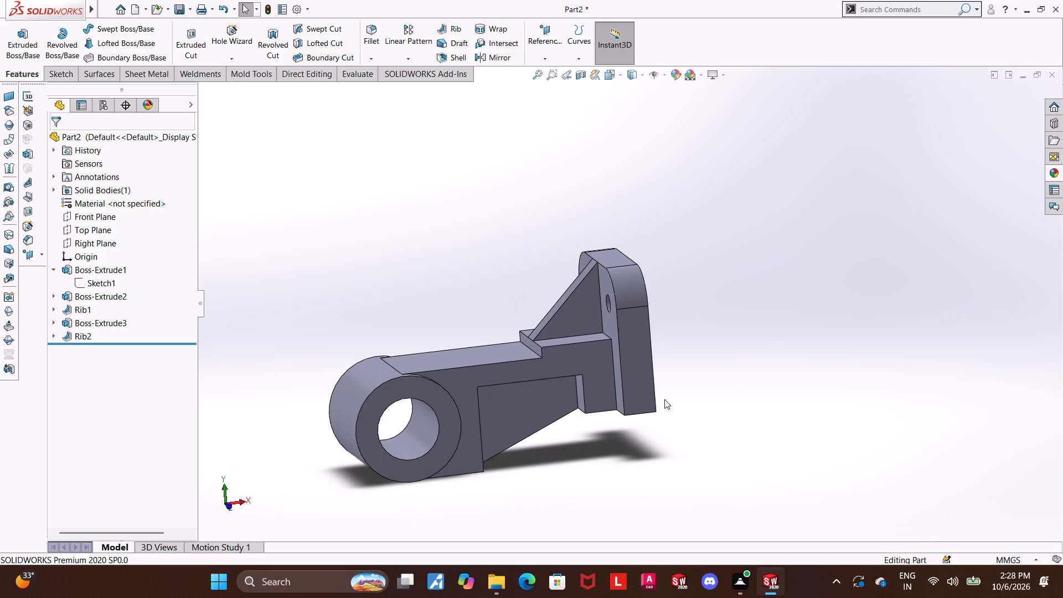
On the arm's lower top face beside the cylinder, sketch a centre rectangle about 53 mm long, centred on the sketch origin.
middle_drag(679, 377, 731, 386)
middle_drag(412, 383, 406, 406)
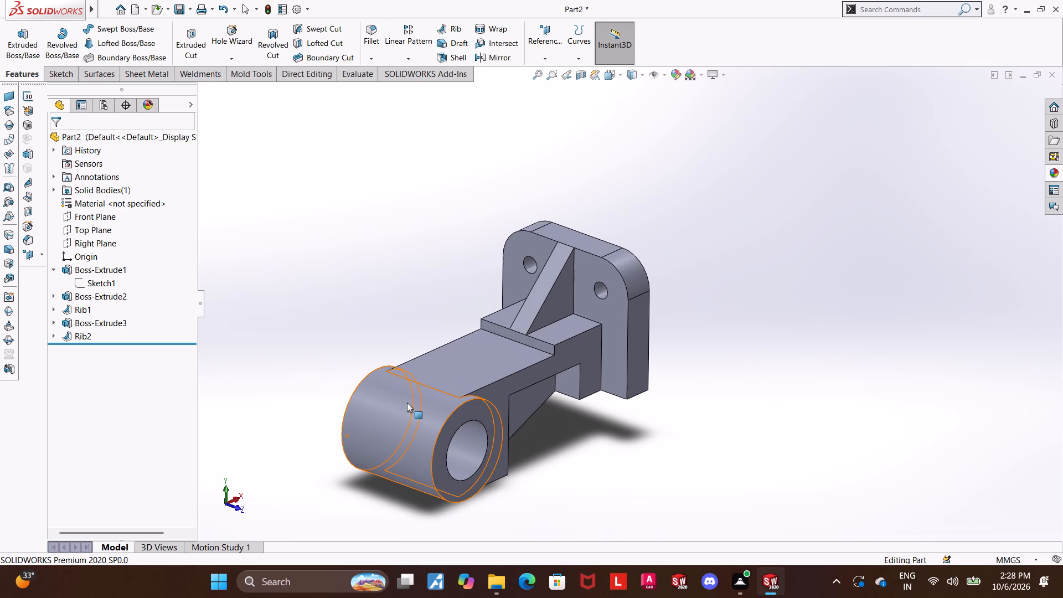
click(455, 369)
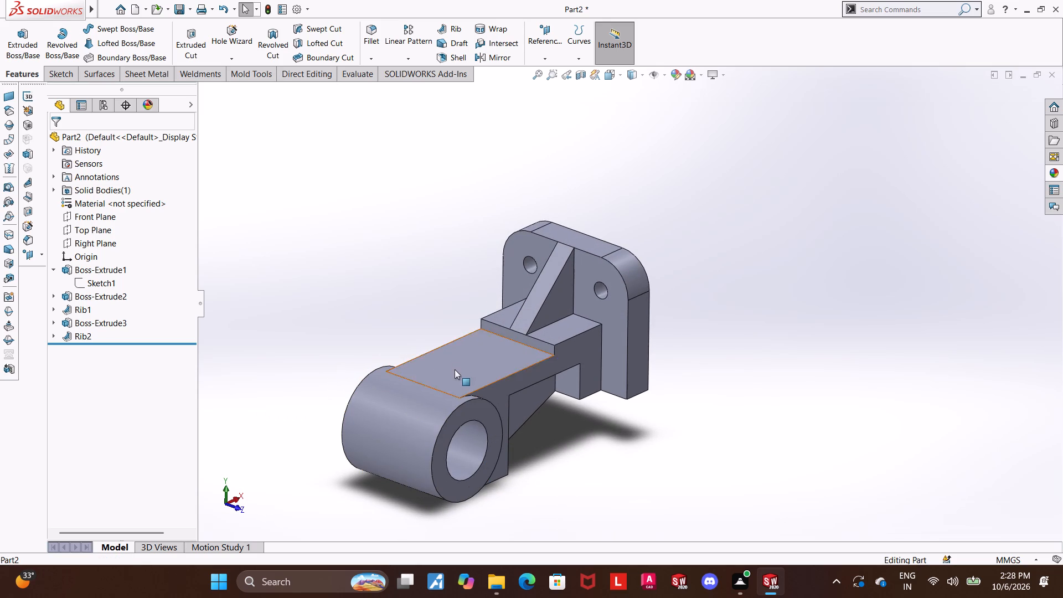
click(503, 334)
click(87, 354)
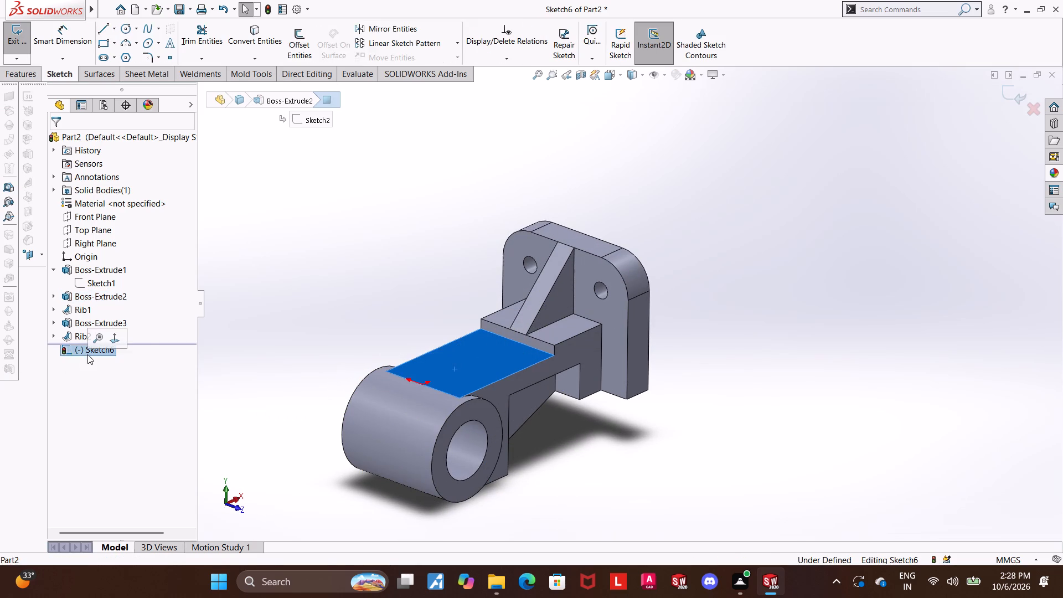
click(119, 341)
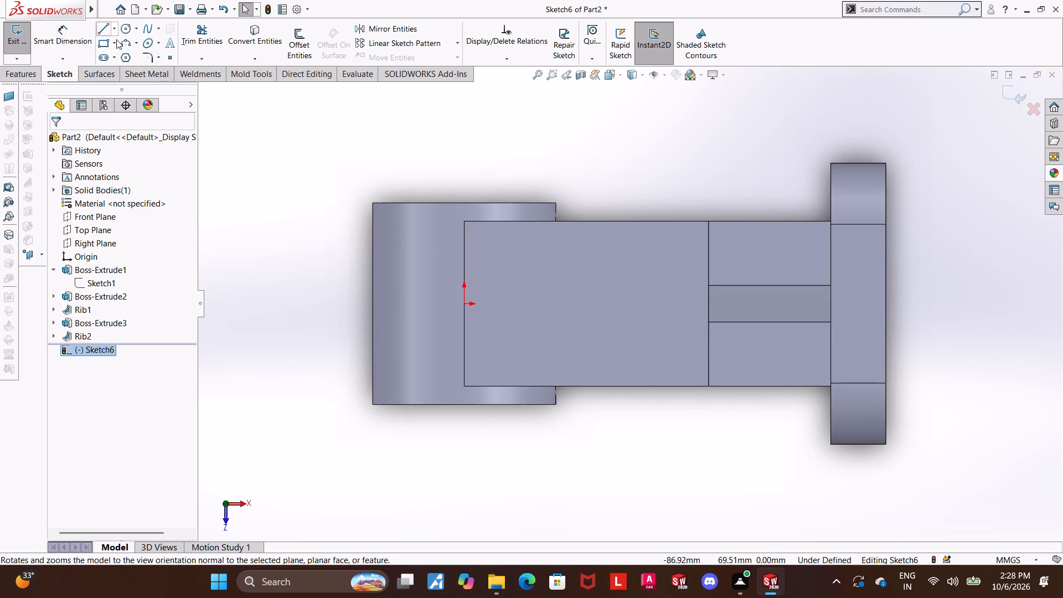
click(116, 39)
click(108, 68)
click(463, 304)
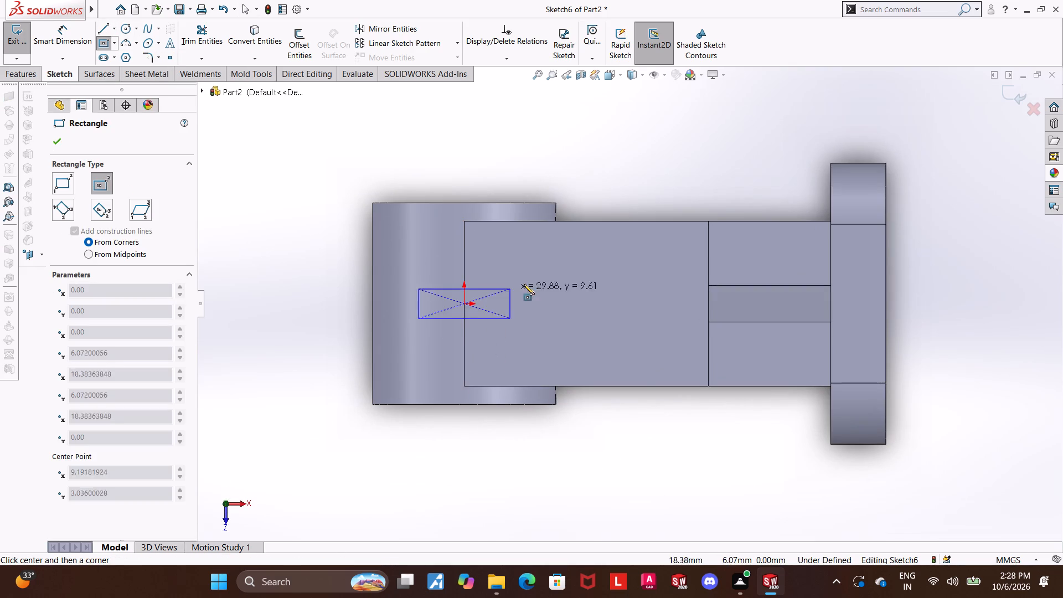
click(545, 285)
key(Escape)
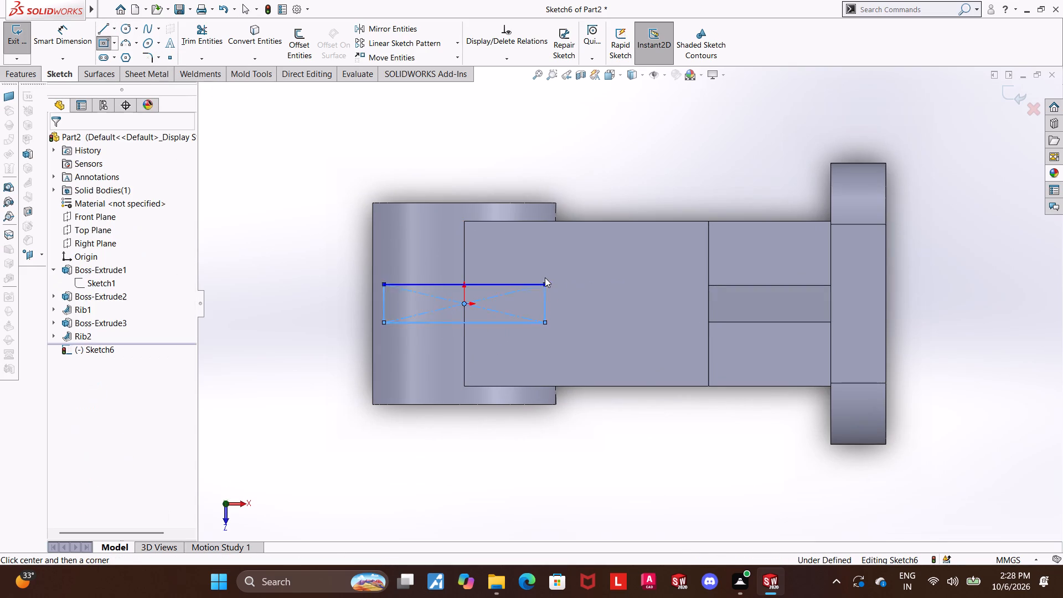
key(Escape)
Dimension the distance from the rectangle's centre to its short edge nearer the end plate as 24 mm.
click(59, 40)
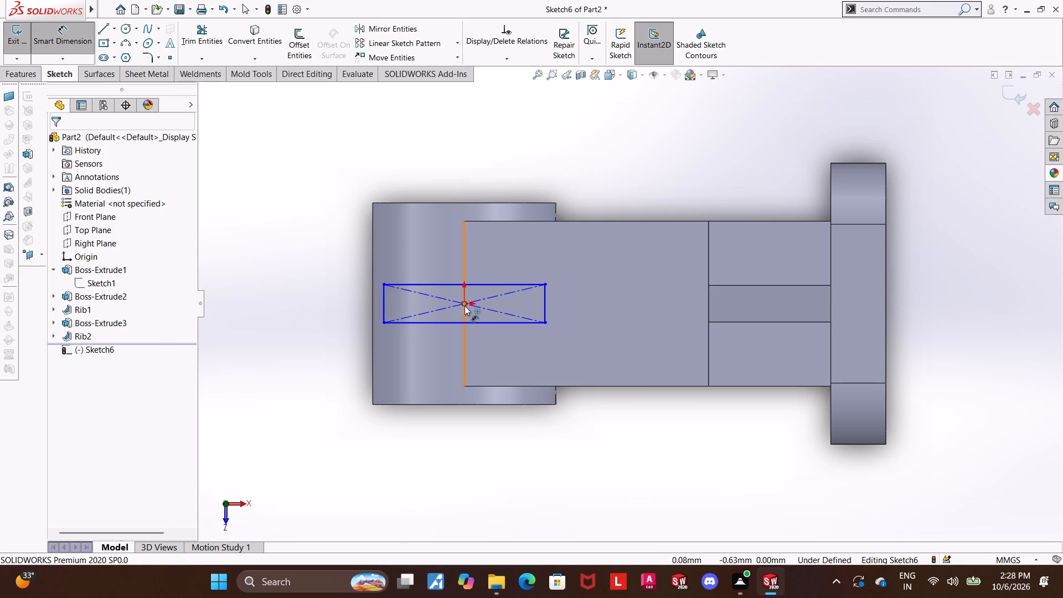
click(465, 305)
click(547, 310)
click(537, 273)
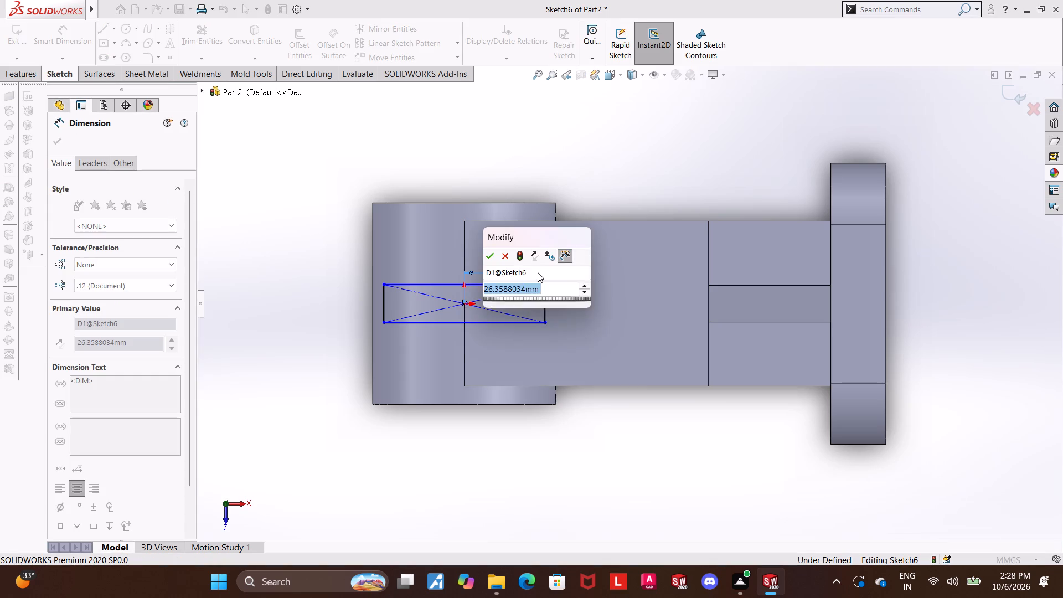
text(24)
key(Return)
key(Escape)
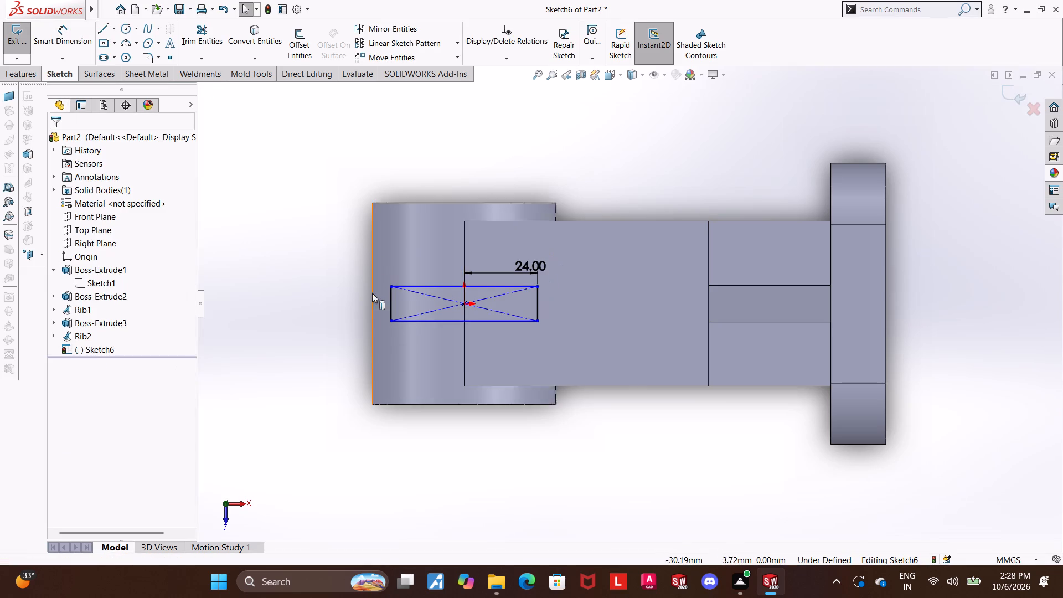
Undo the 24 mm dimension and the centre rectangle in the sketch on the arm's top face.
scroll(372, 293, down, 1)
key(ctrl+z)
key(ctrl+z)
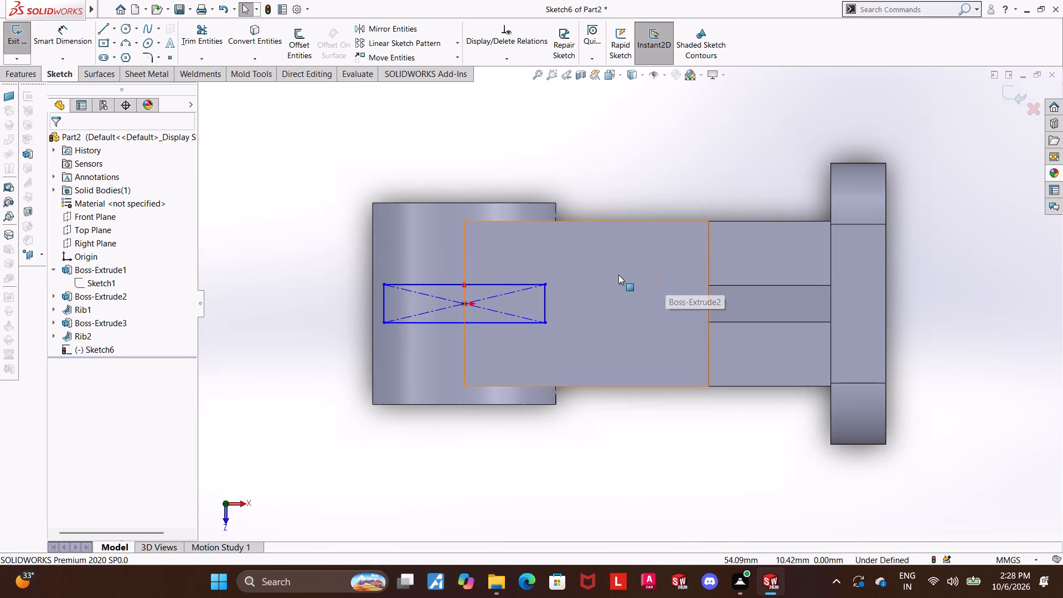
key(ctrl+z)
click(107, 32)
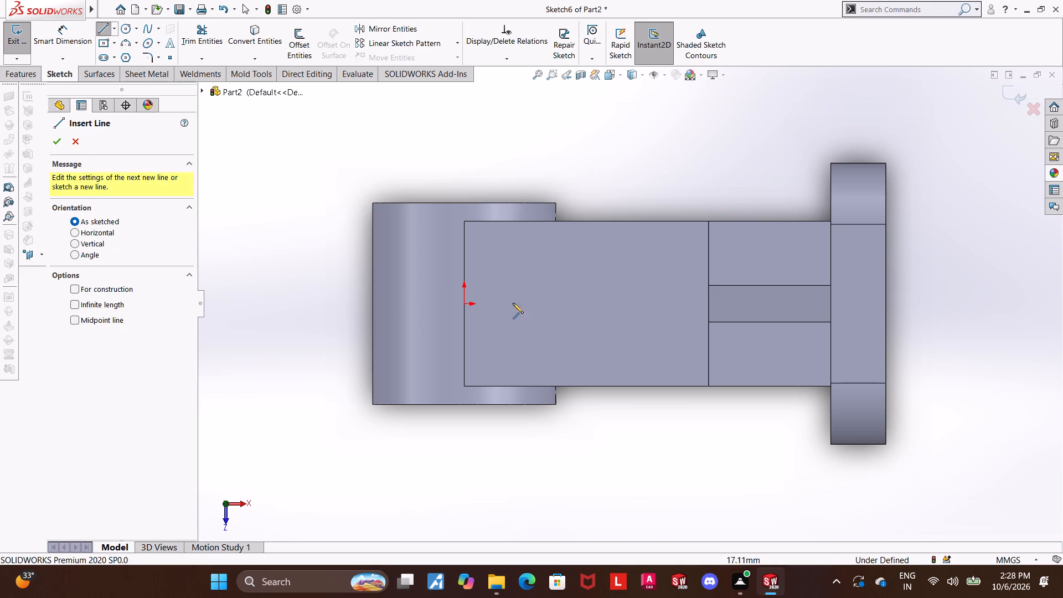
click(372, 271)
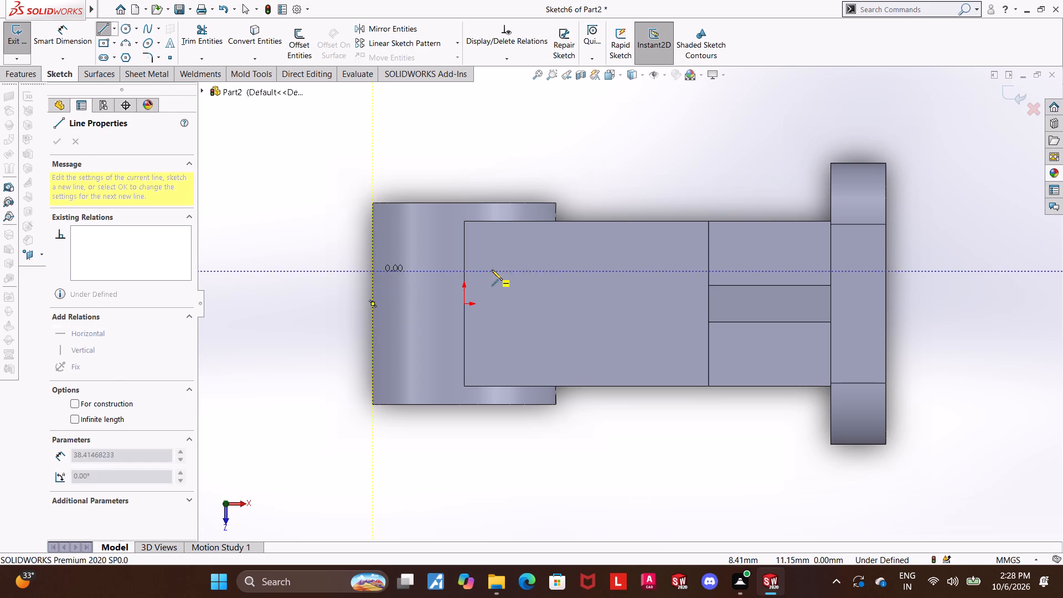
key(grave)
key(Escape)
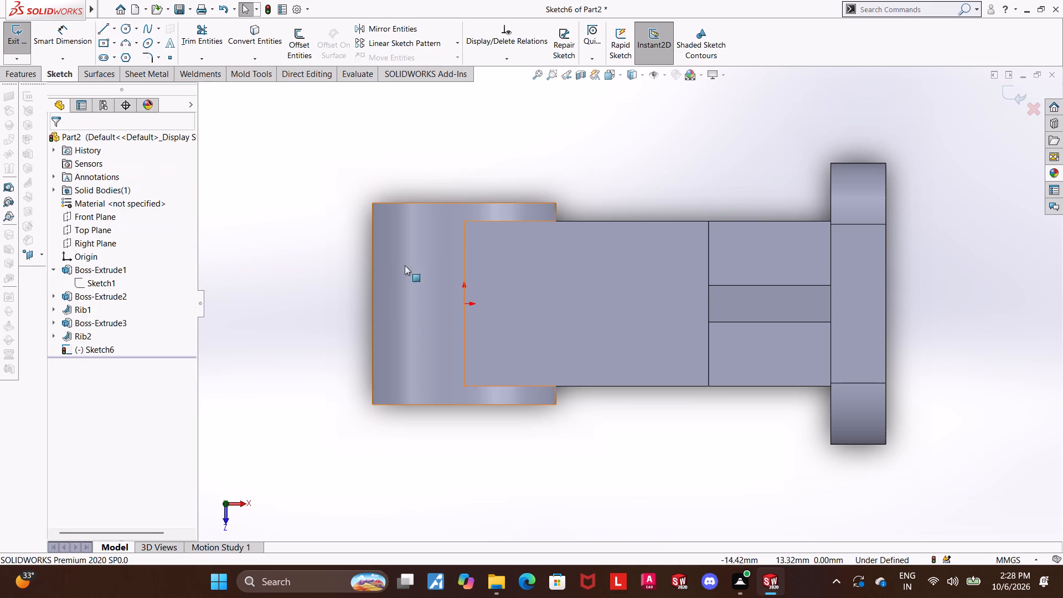
Sketch a closed rectangle of four lines, about 58 mm by 21 mm, from beyond the cylinder's outer edge to past the origin.
click(106, 24)
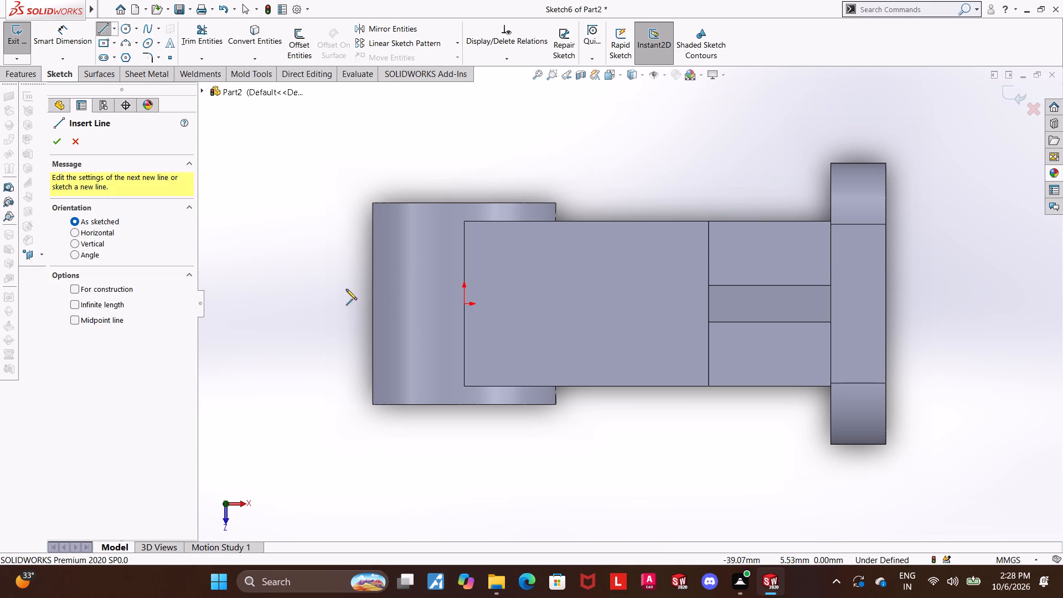
click(348, 273)
click(524, 275)
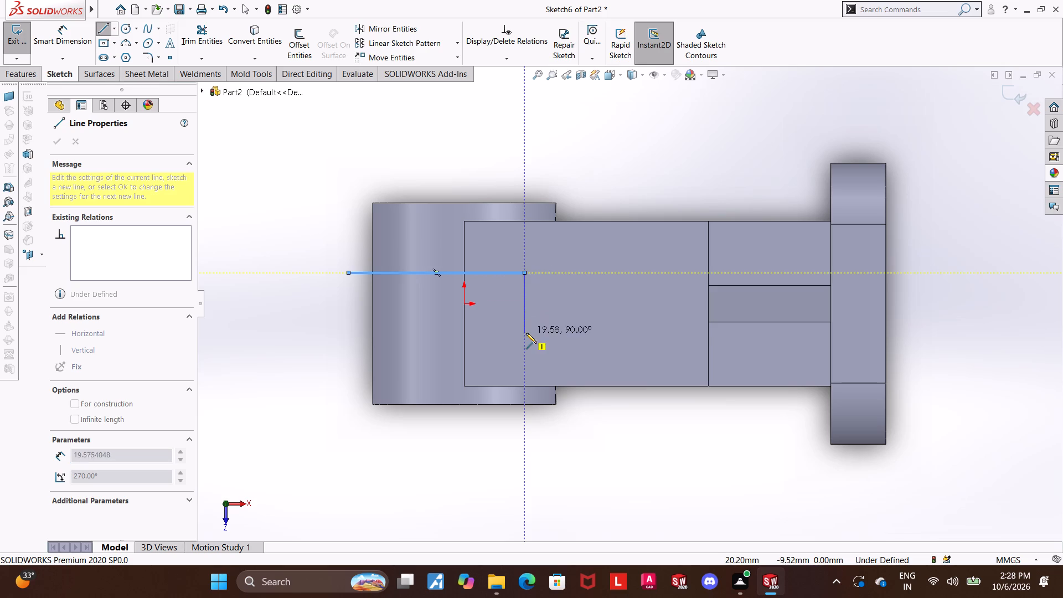
click(526, 336)
click(347, 334)
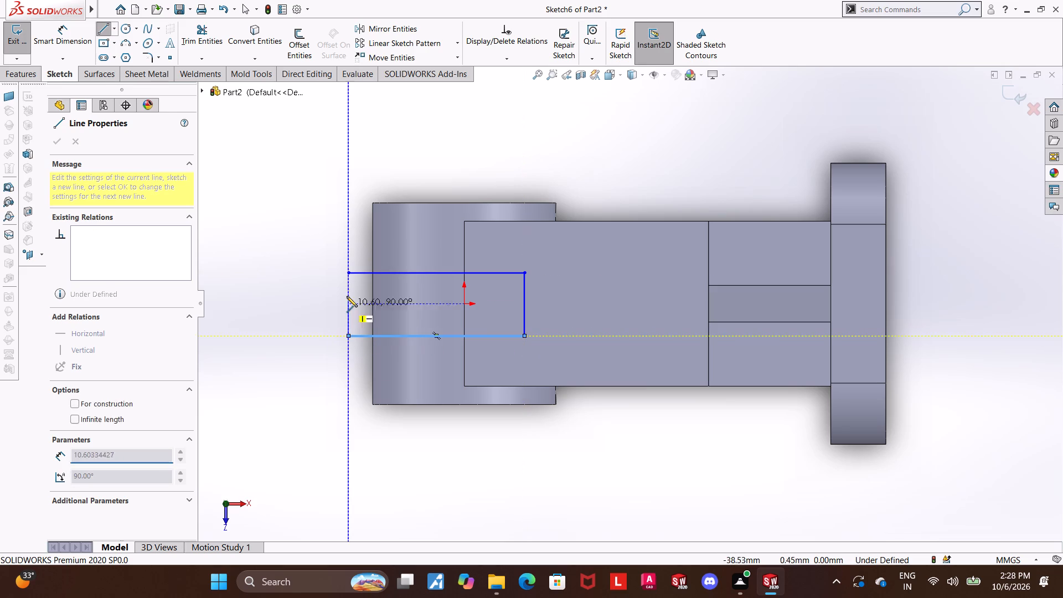
click(347, 274)
key(Escape)
key(Escape)
key(Escape)
Dimension the distance from the origin to the rectangle's short edge nearer the end plate as 24 mm.
click(91, 43)
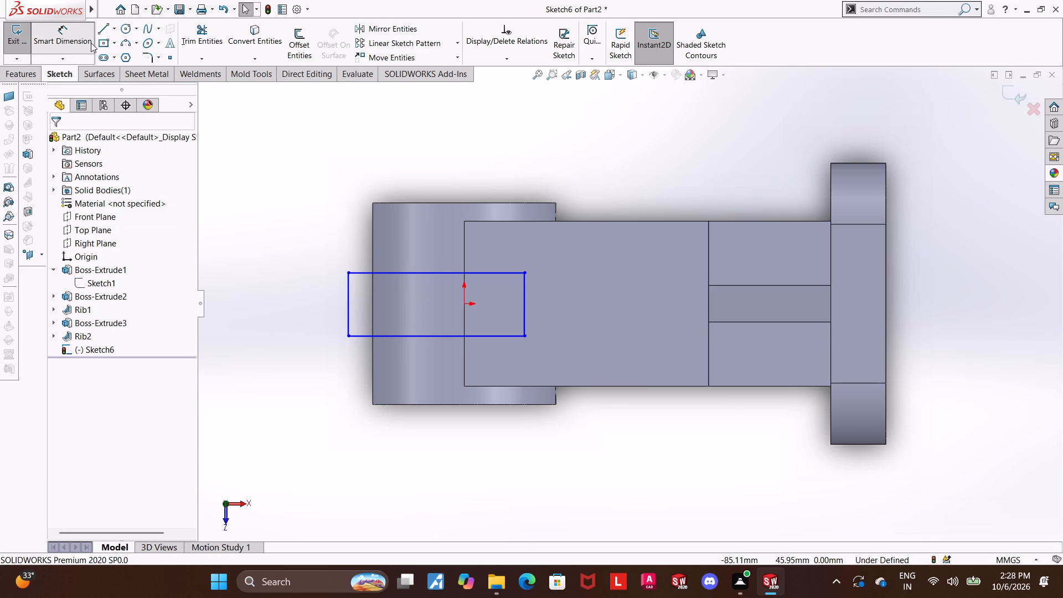
click(463, 305)
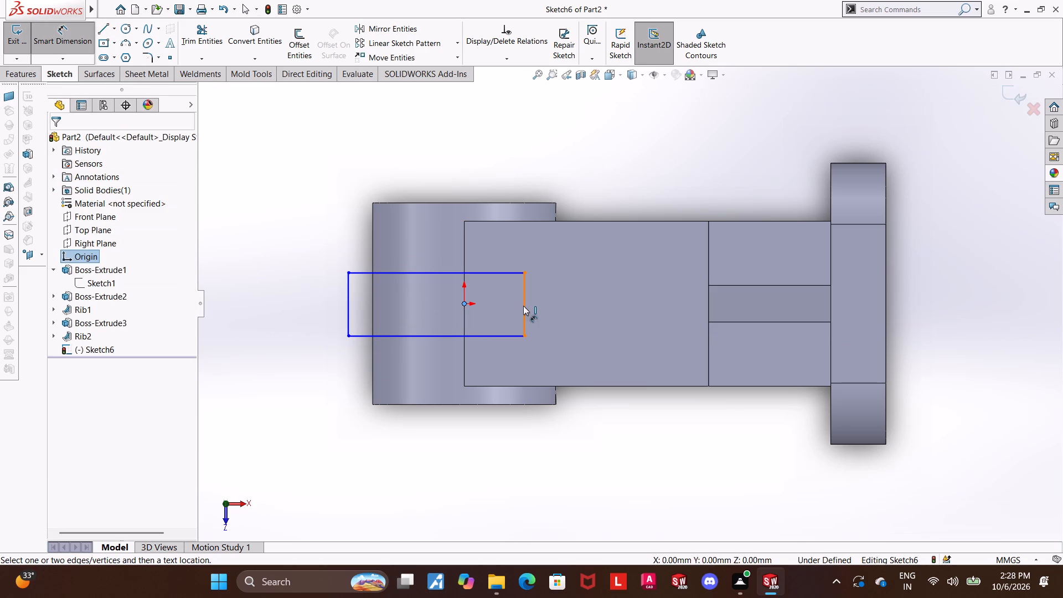
click(523, 306)
click(510, 245)
text(24)
key(Return)
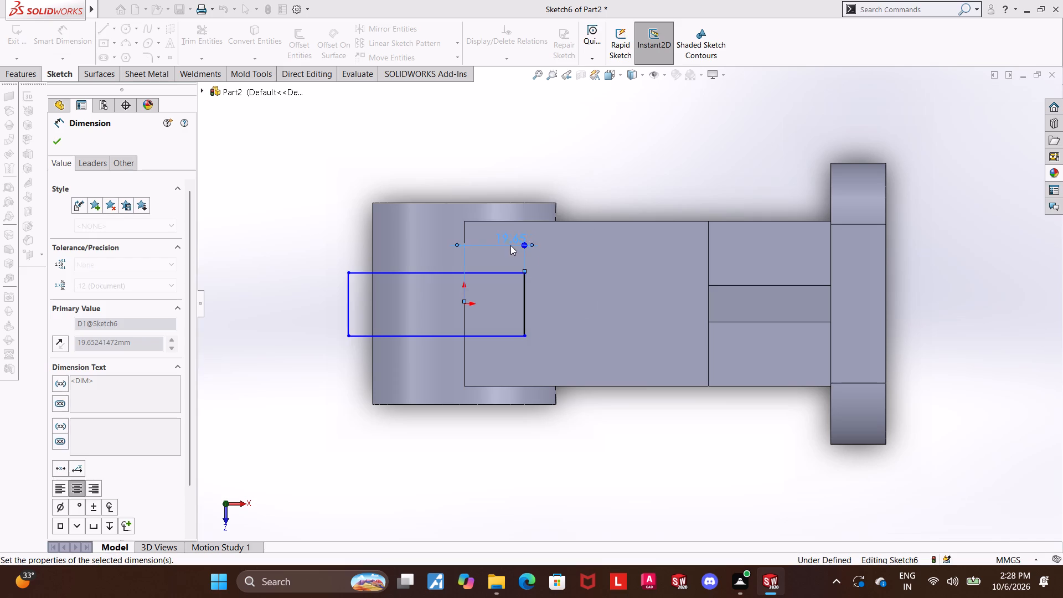
key(Escape)
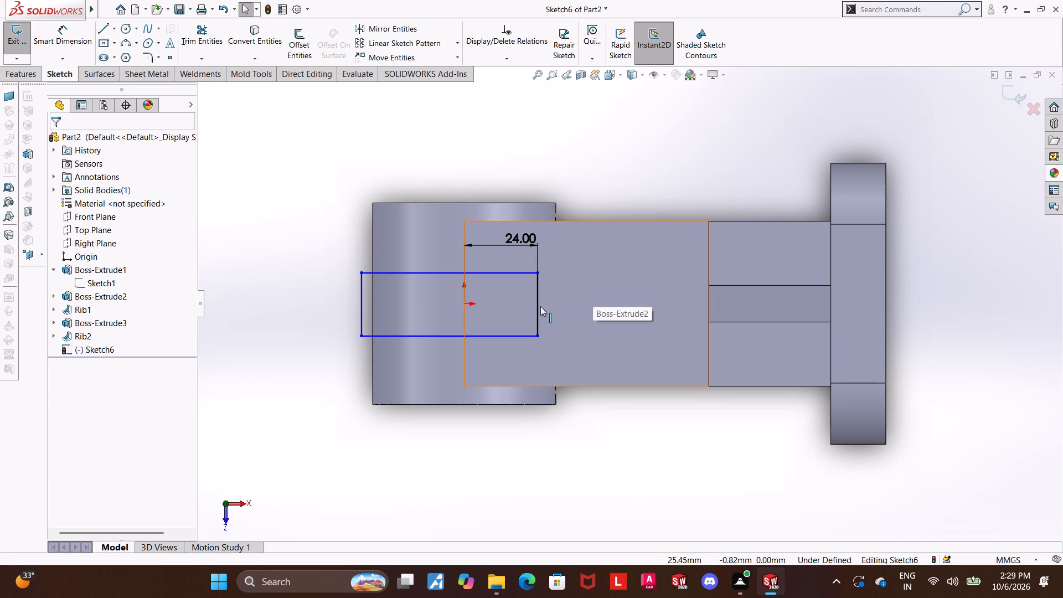
Align the midpoint of that short edge horizontally with the sketch origin.
click(538, 305)
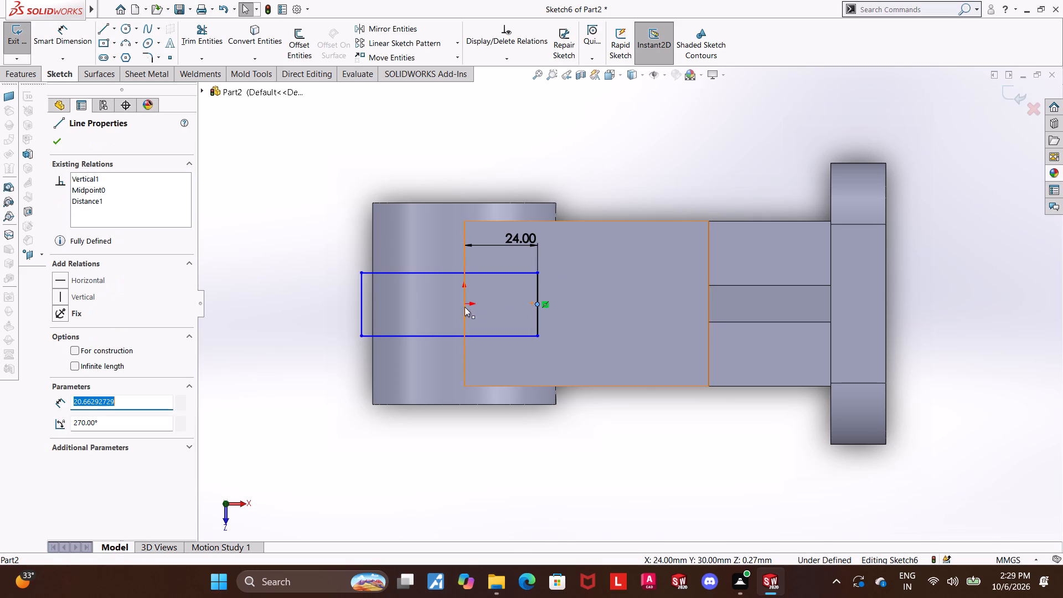
ctrl+click(463, 305)
click(60, 334)
click(351, 411)
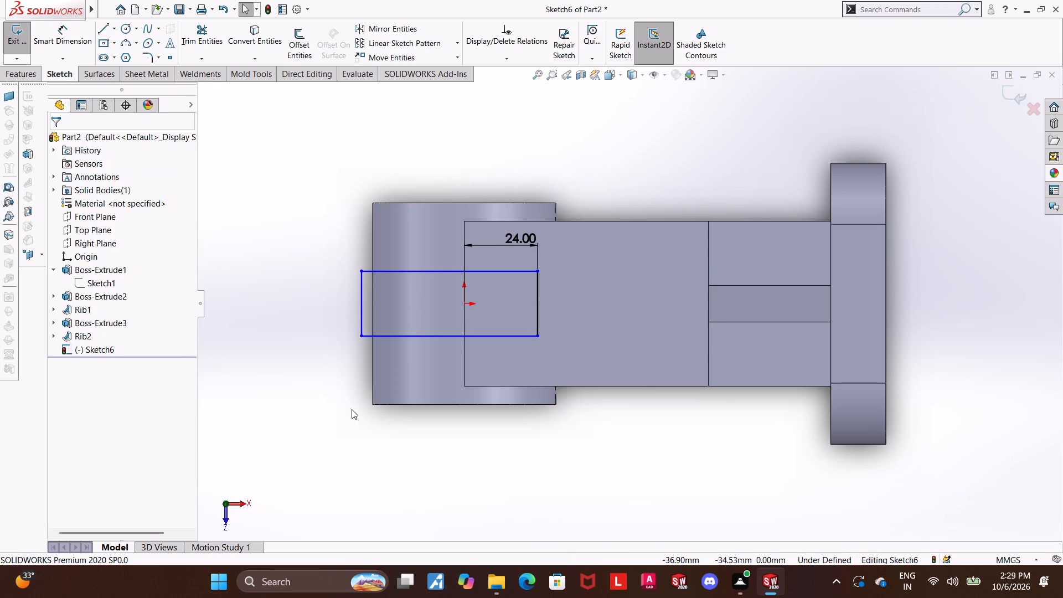
key(Escape)
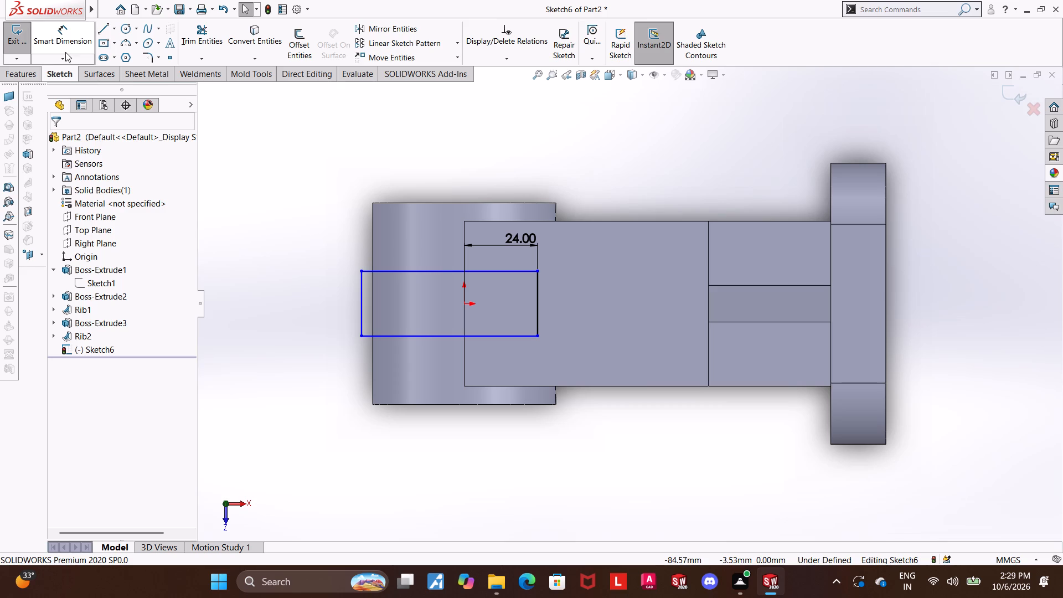
Dimension the rectangle's short edge beyond the cylinder as 18 mm.
click(59, 37)
click(362, 316)
click(337, 311)
text(18)
key(Return)
key(Escape)
key(Escape)
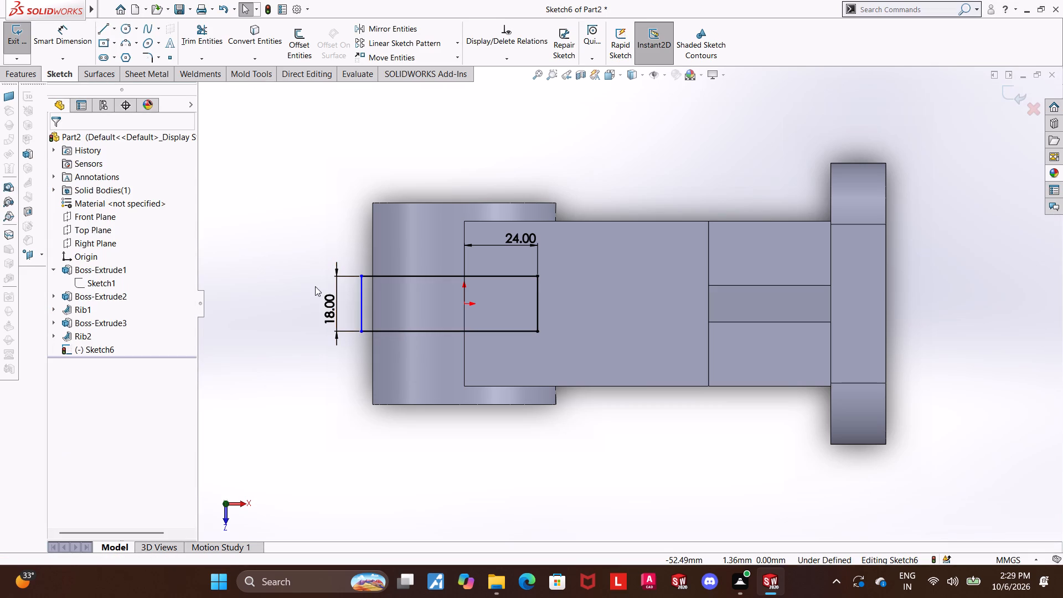
click(268, 232)
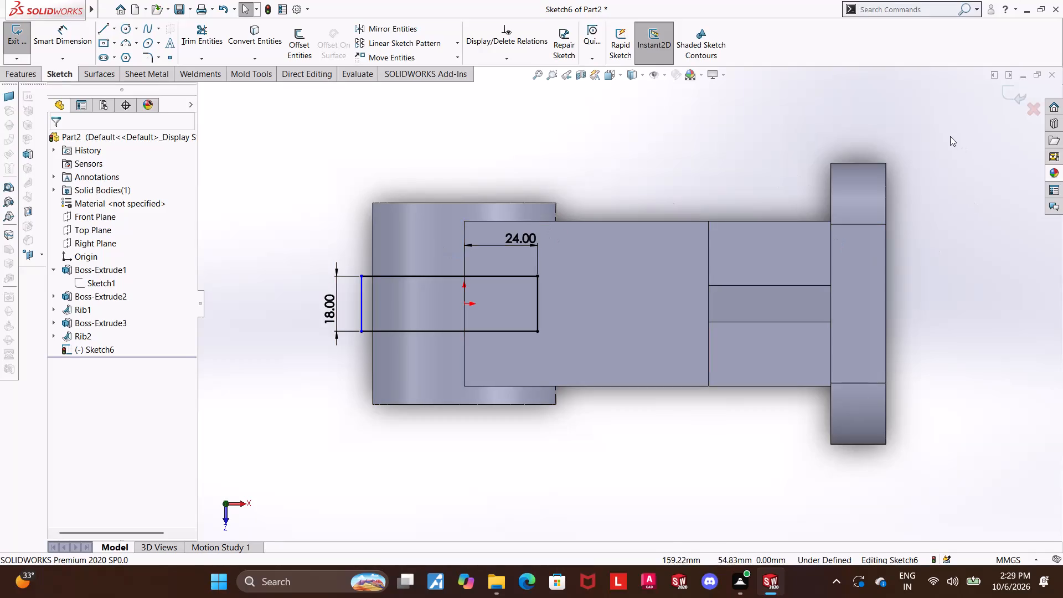
Exit the sketch and cut-extrude the rectangle Through All to split the cylindrical end into a fork.
click(1006, 93)
middle_drag(869, 475, 863, 353)
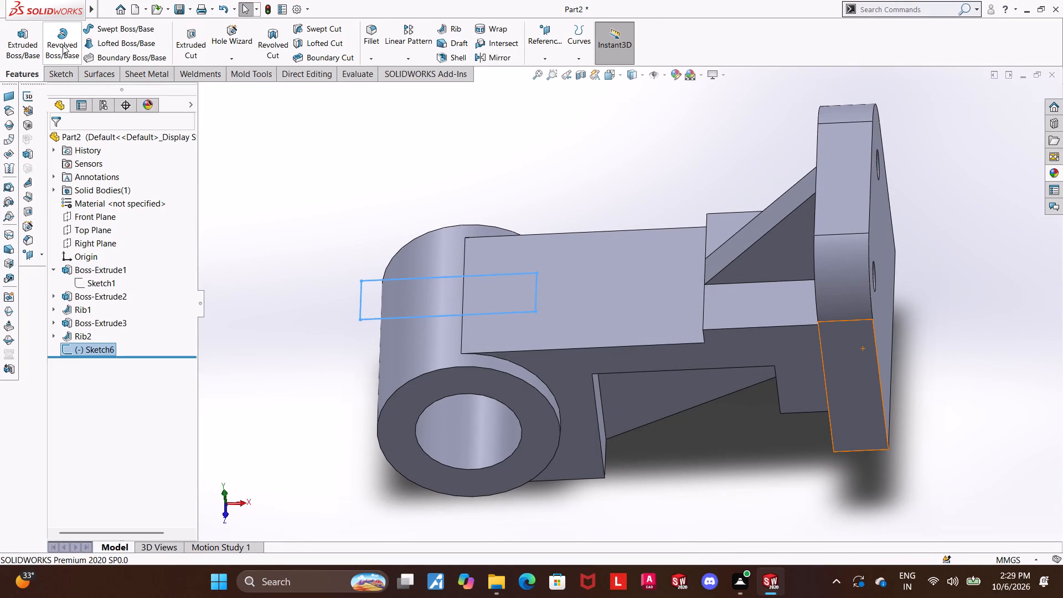
click(181, 37)
middle_drag(269, 276, 297, 250)
middle_drag(295, 254, 300, 226)
scroll(300, 226, up, 1)
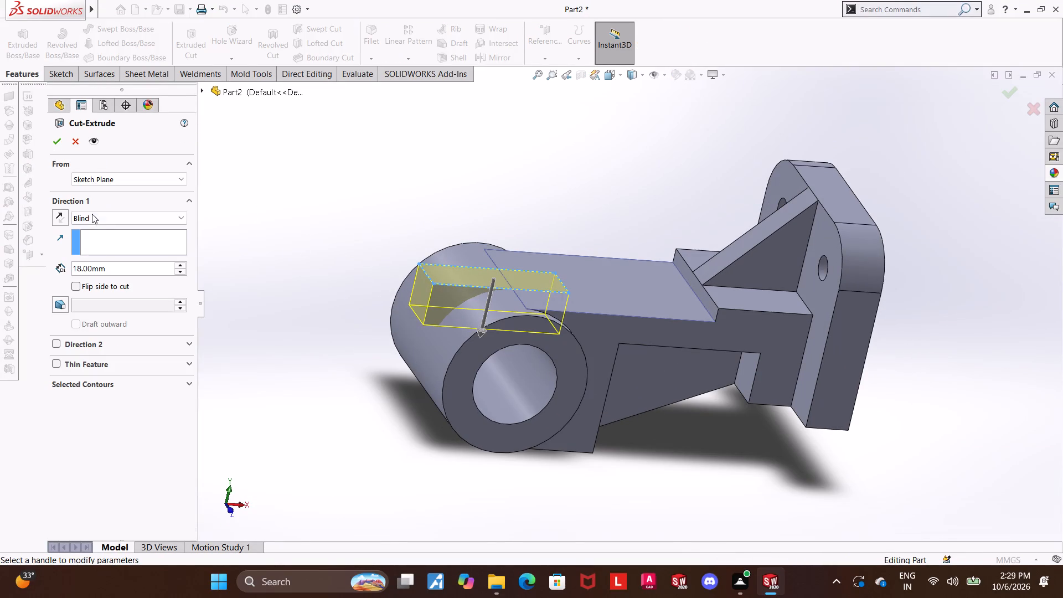
click(102, 213)
click(99, 239)
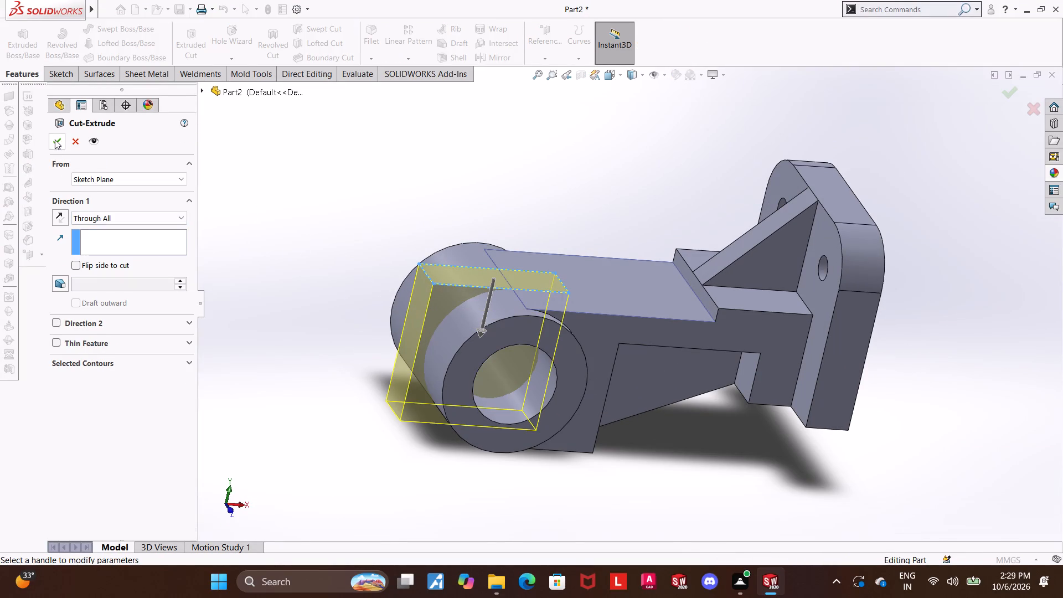
click(55, 140)
click(263, 400)
Examine the slotted fork end and the bracket's profile from several angles, ending in the Front view.
middle_drag(276, 388, 285, 430)
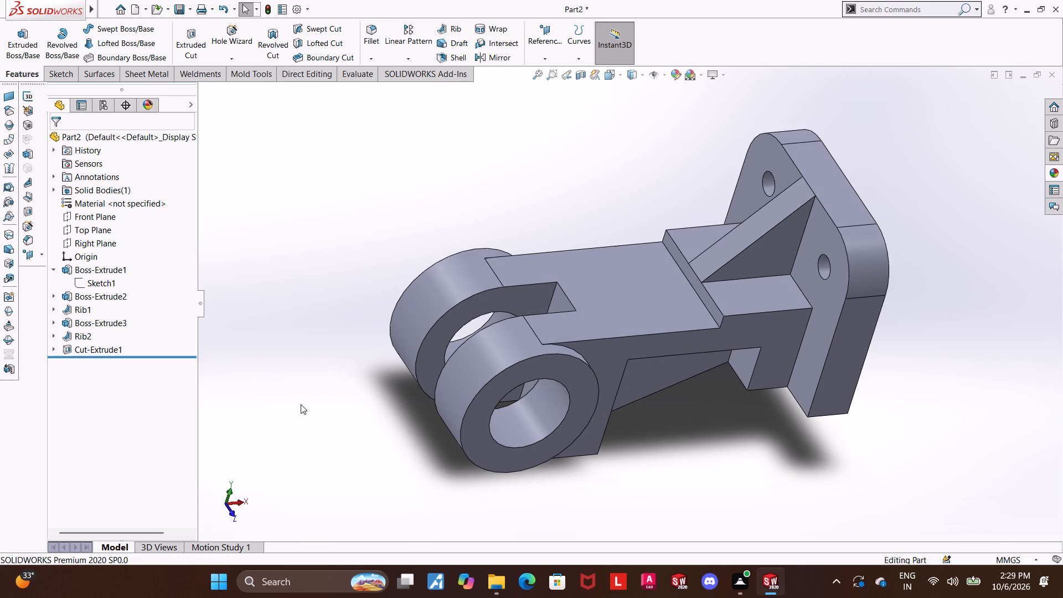
scroll(327, 400, up, 1)
middle_drag(327, 401, 322, 404)
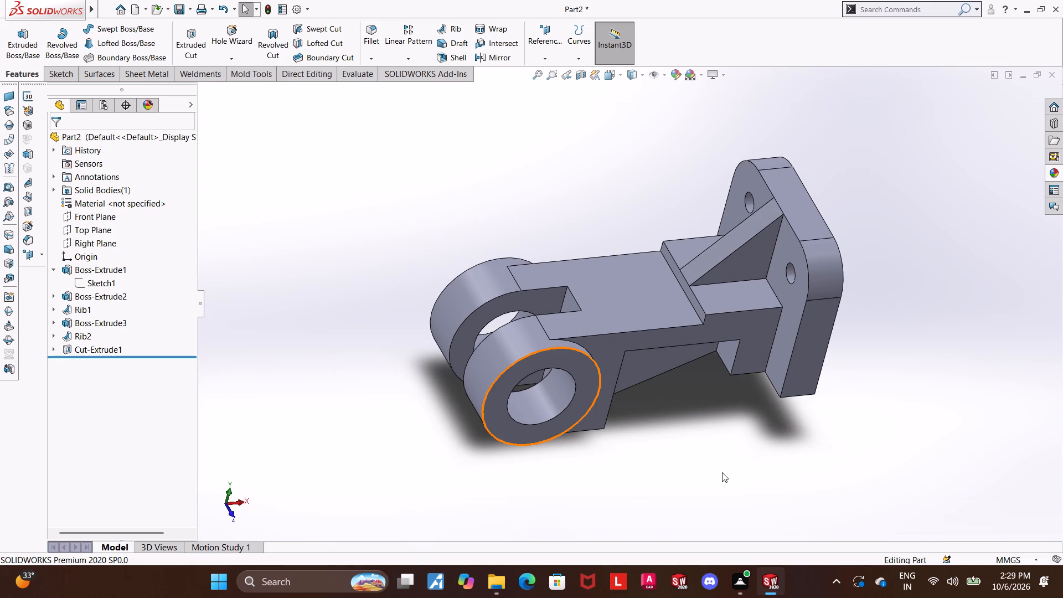
scroll(720, 455, down, 1)
middle_drag(718, 457, 701, 426)
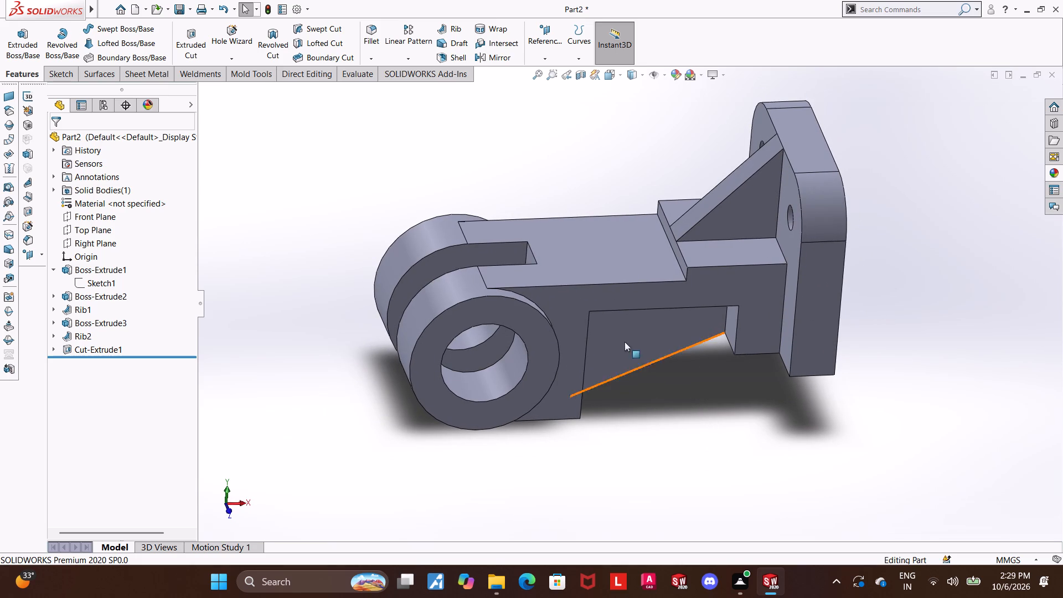
middle_drag(516, 280, 499, 207)
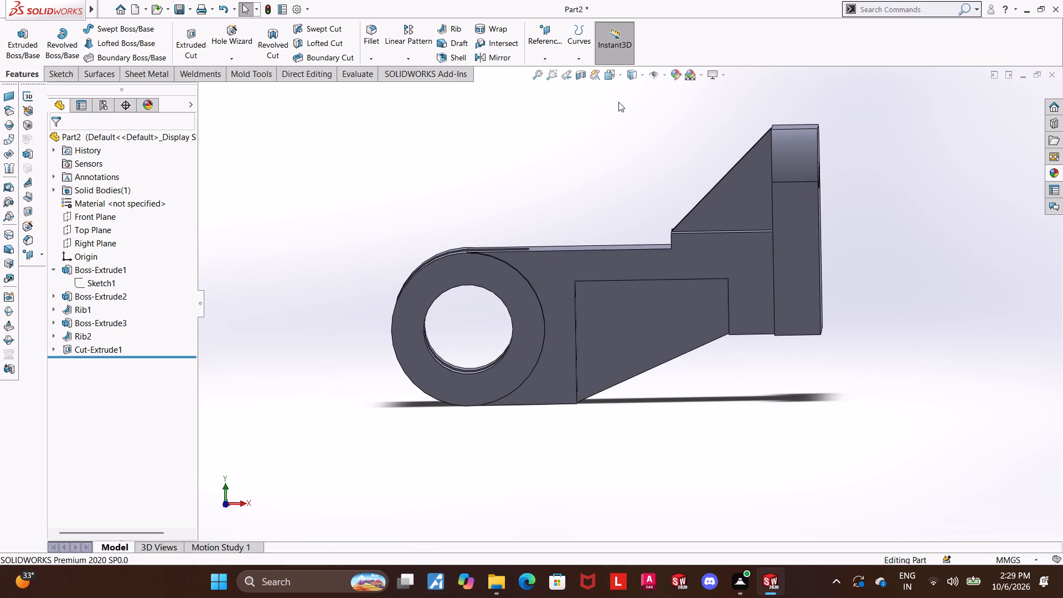
double_click(607, 82)
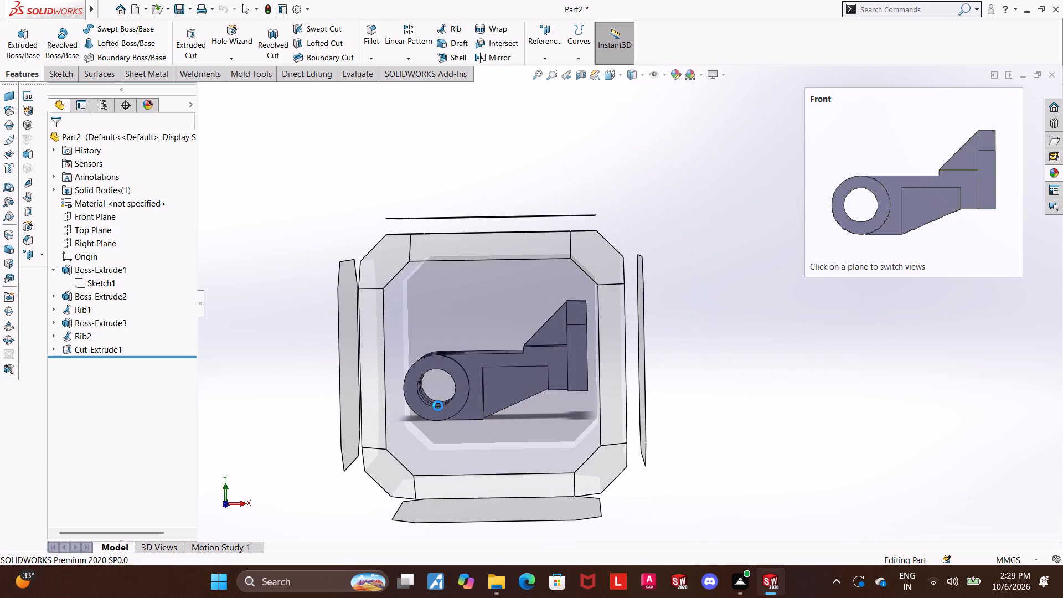
click(438, 406)
click(785, 493)
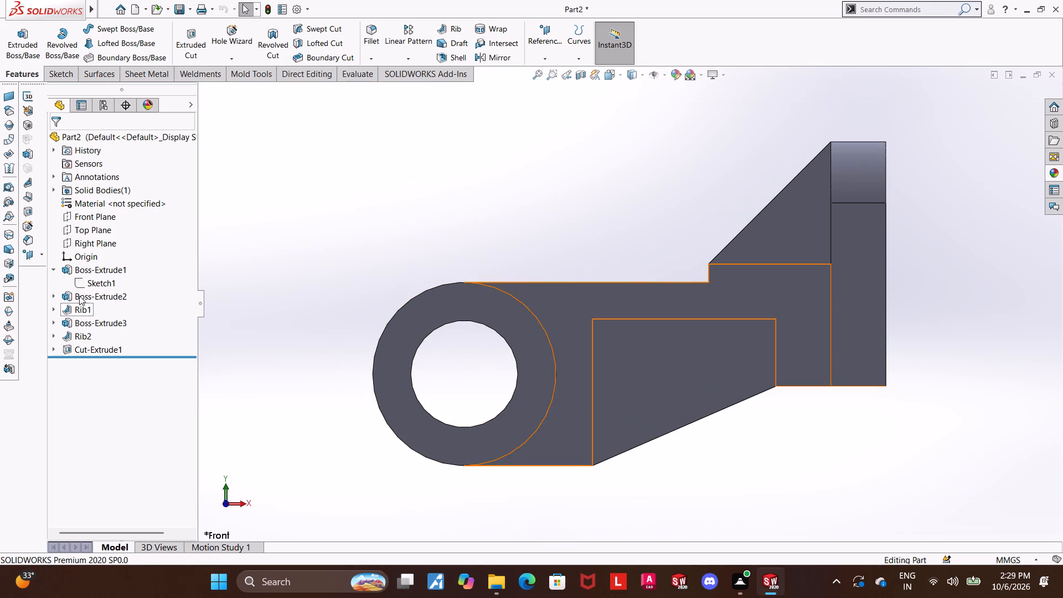
Edit the arm's profile sketch under Boss-Extrude2 and make its upper edge line tangent to the cylinder arc.
click(59, 270)
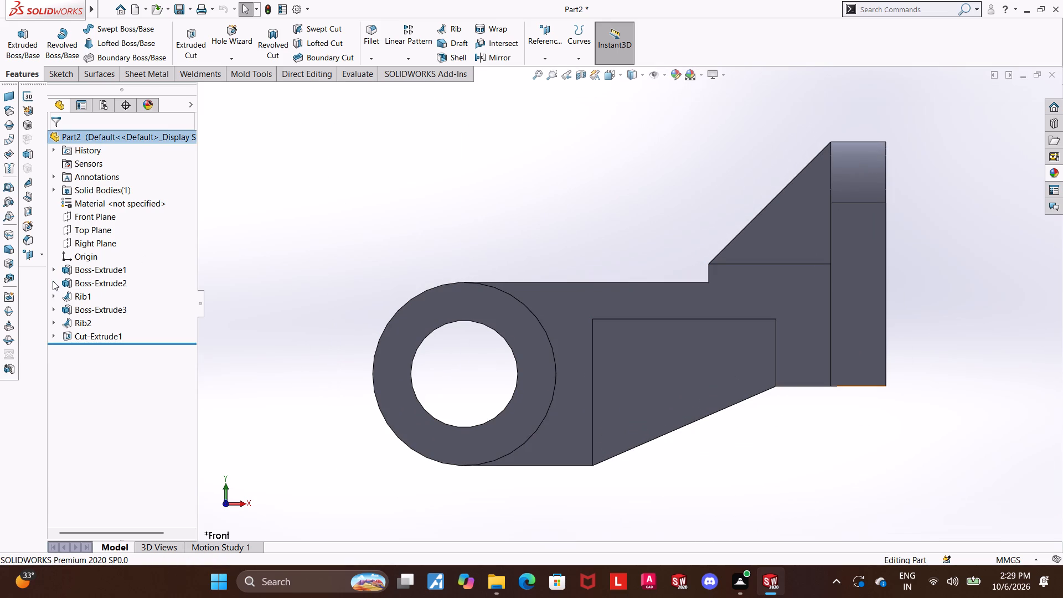
click(53, 281)
click(81, 293)
click(93, 261)
click(233, 356)
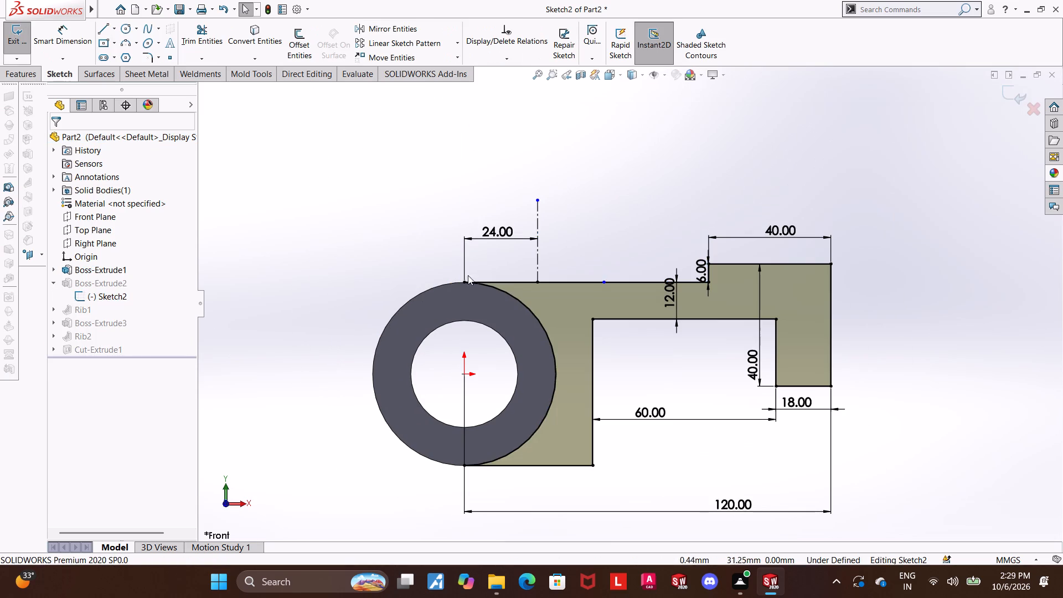
click(482, 287)
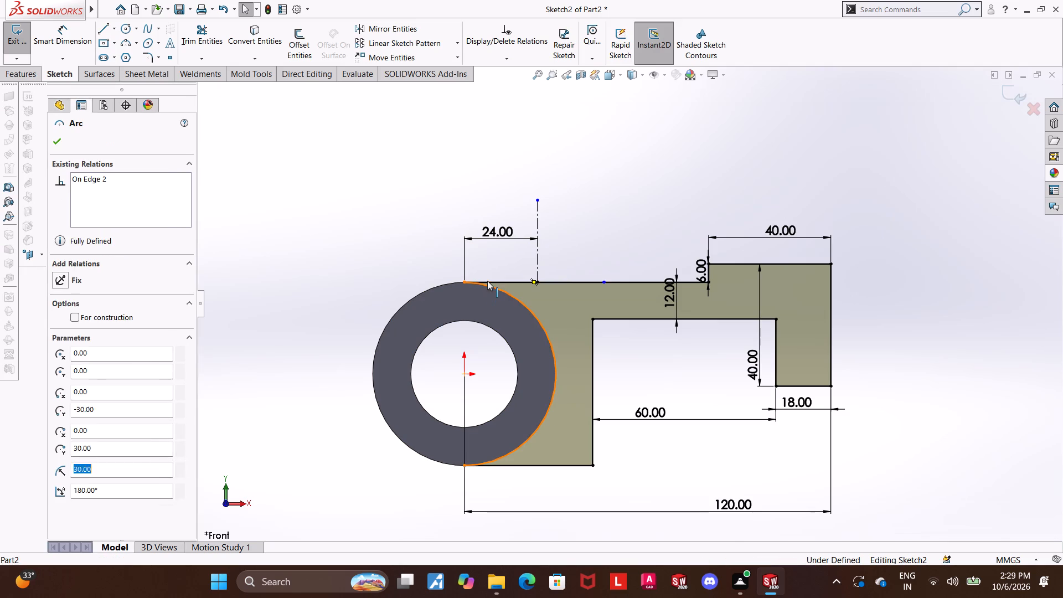
ctrl+click(488, 281)
click(59, 333)
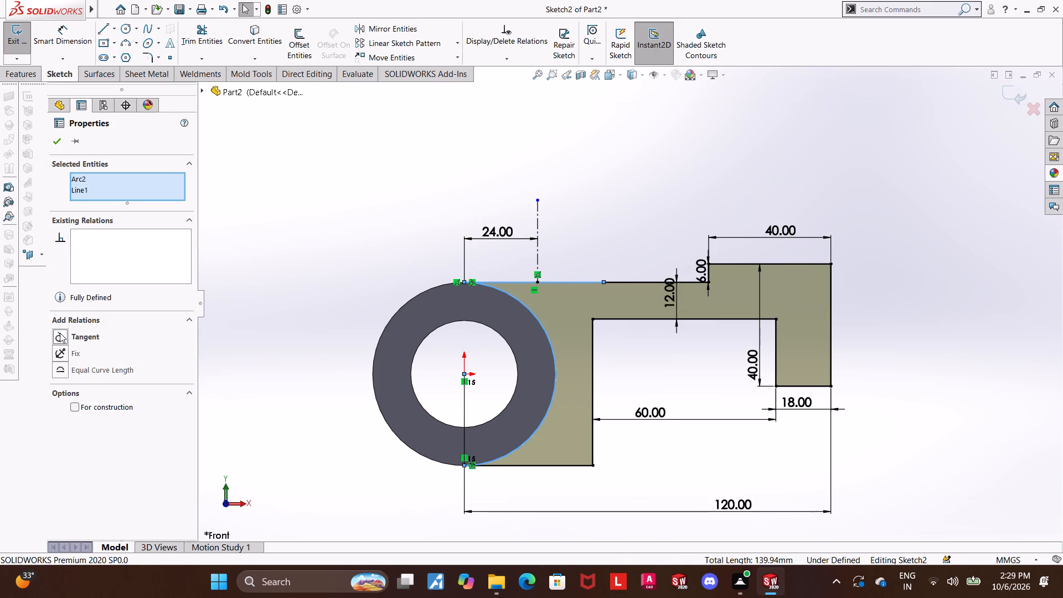
click(294, 230)
Make the profile's lower edge line tangent to the cylinder arc and exit the sketch.
click(484, 468)
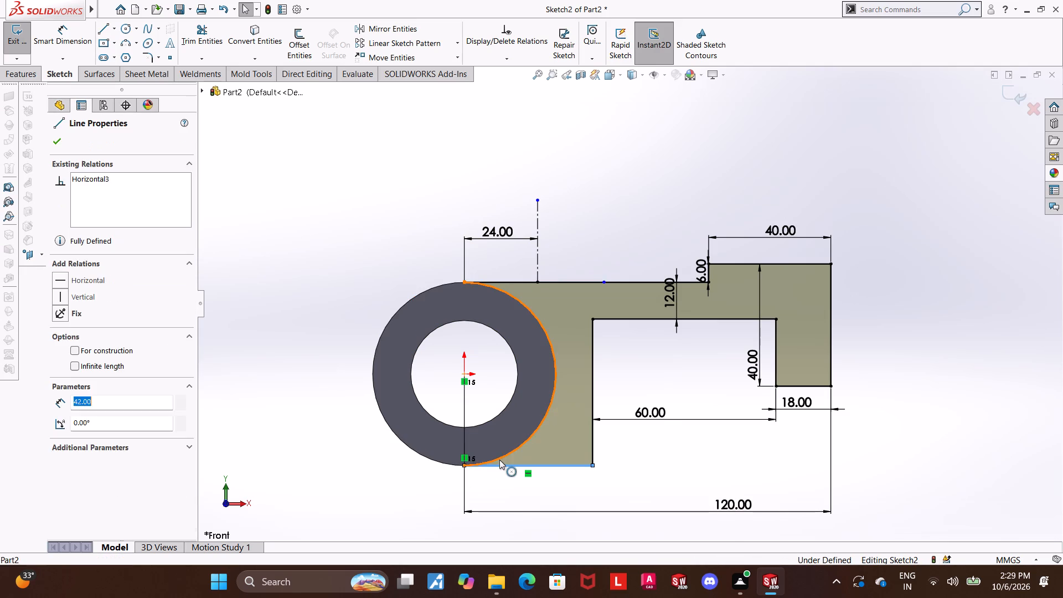
ctrl+click(500, 457)
click(62, 334)
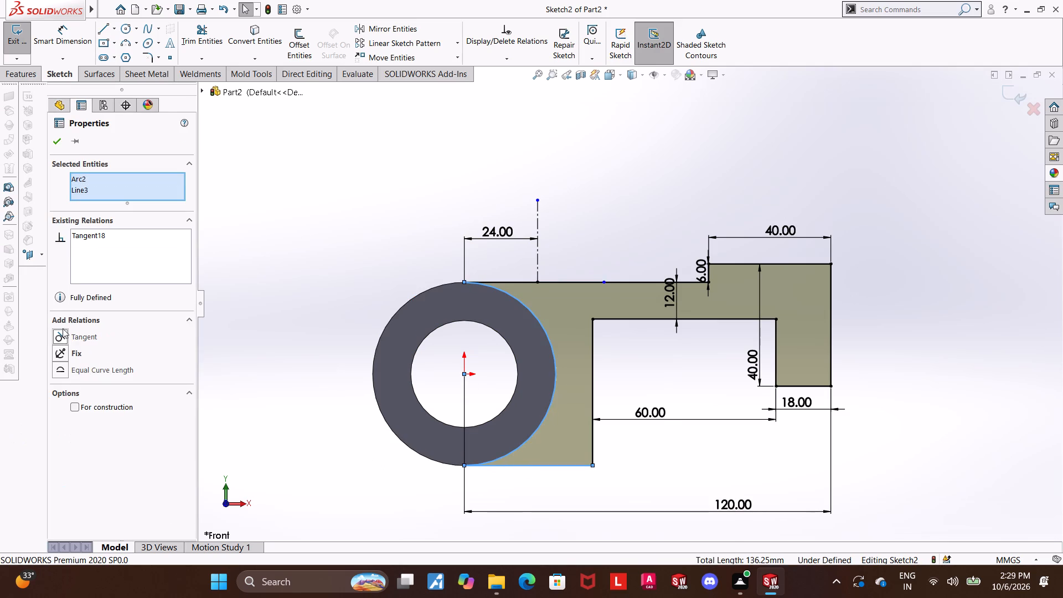
click(61, 140)
click(894, 160)
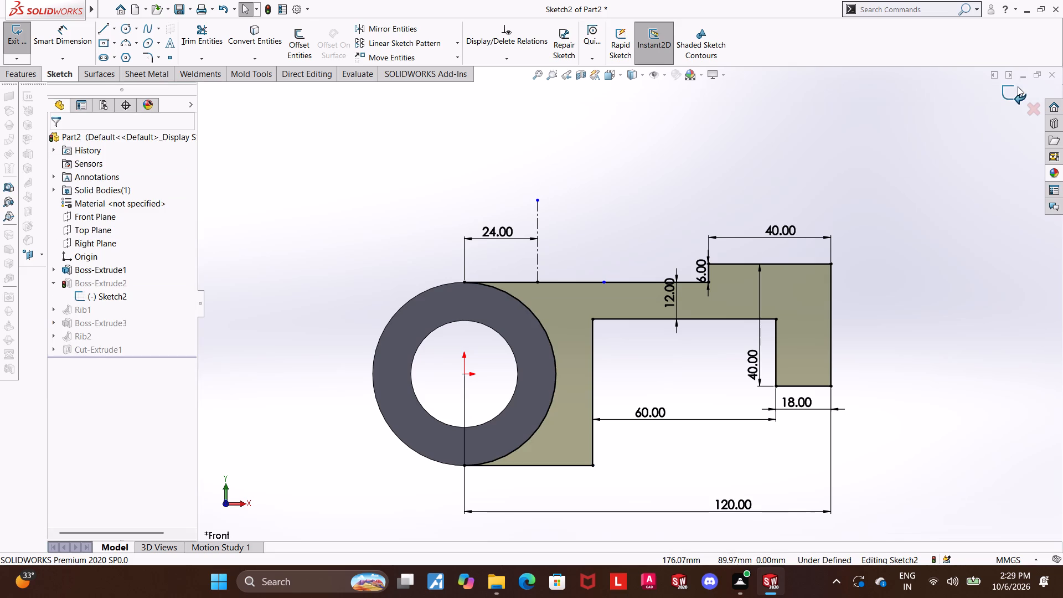
click(1018, 86)
Examine the rebuilt bracket, including the fork end and arm underside, from several angles, ending in the Isometric view.
scroll(776, 167, up, 3)
middle_drag(676, 210, 691, 252)
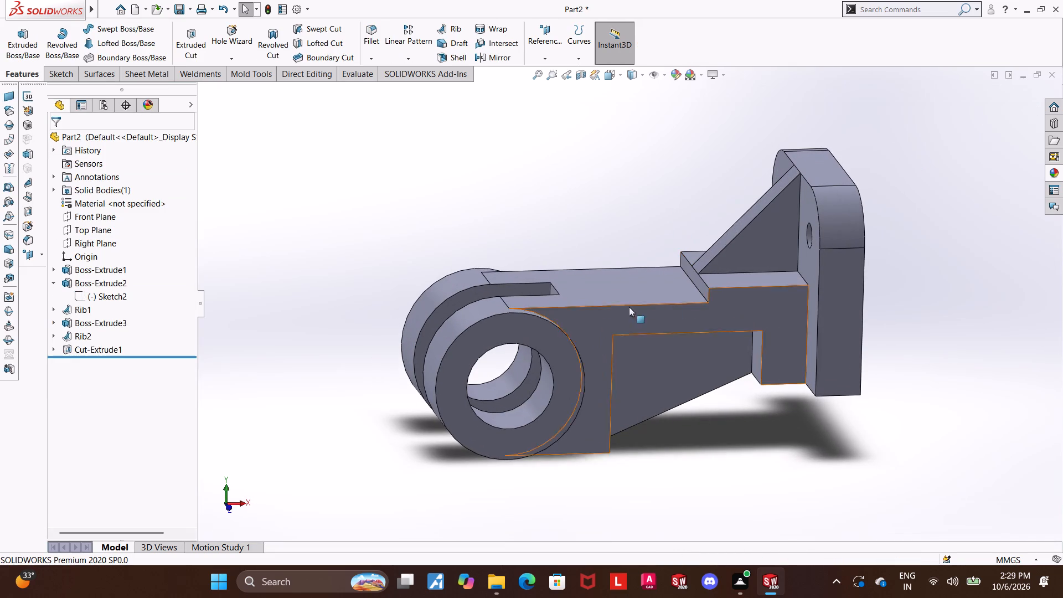
scroll(636, 288, down, 1)
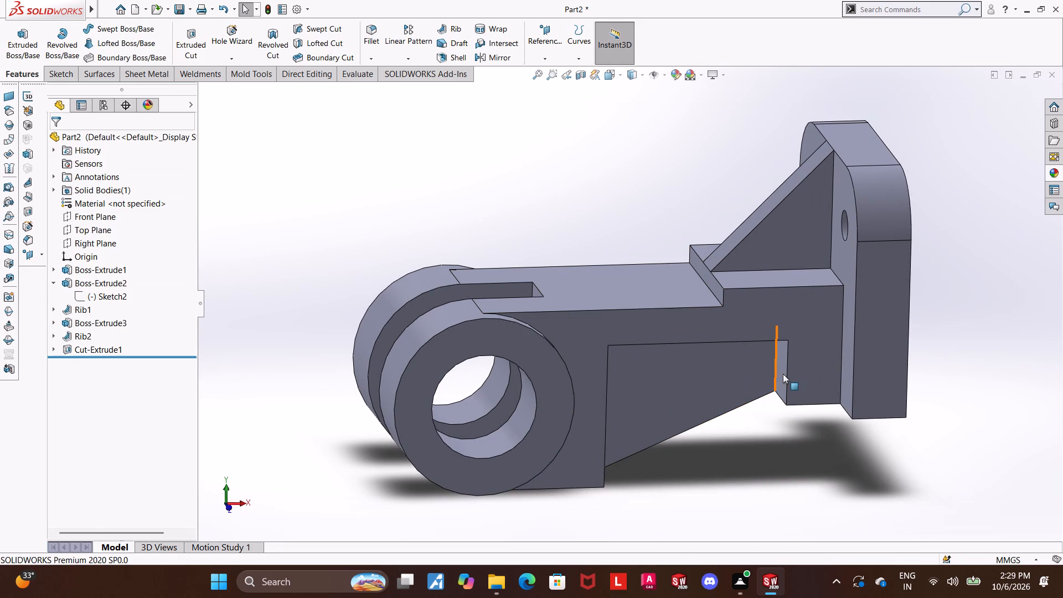
scroll(845, 450, up, 1)
middle_drag(765, 423, 832, 391)
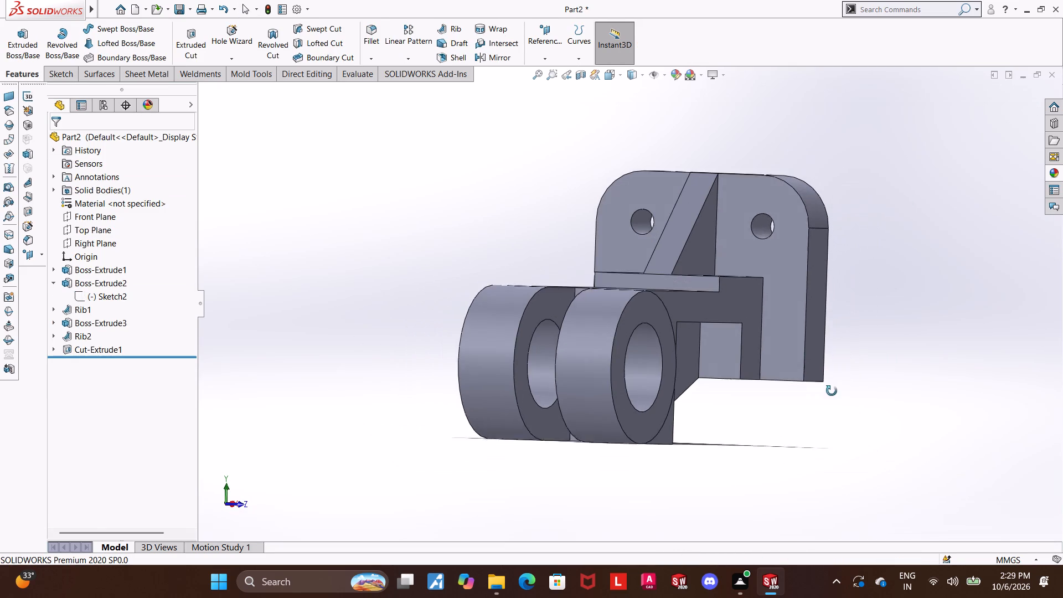
middle_drag(832, 391, 832, 395)
key(ctrl+7)
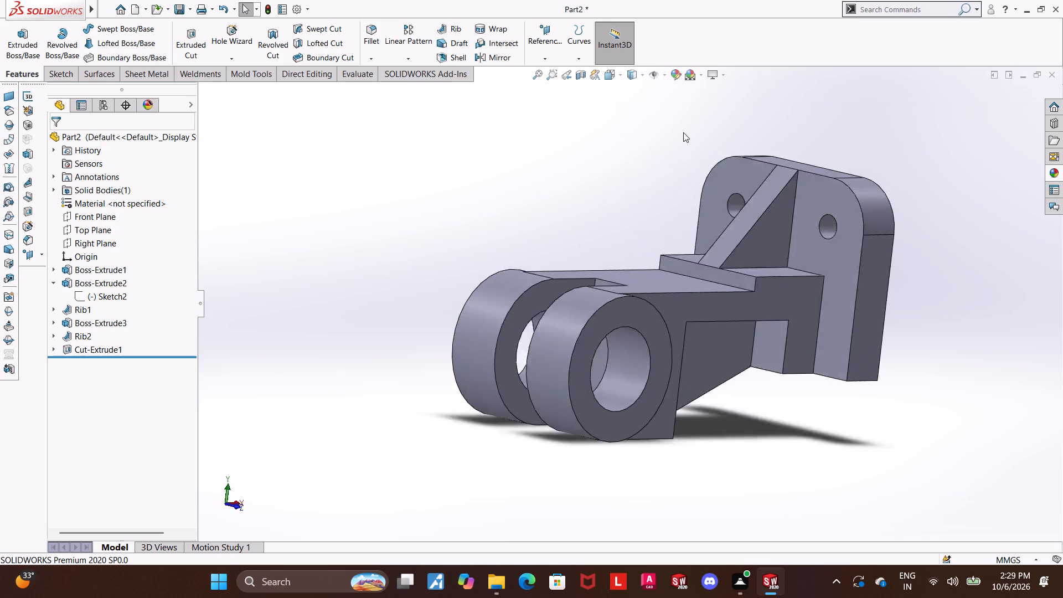
scroll(424, 294, up, 1)
middle_drag(424, 295, 539, 483)
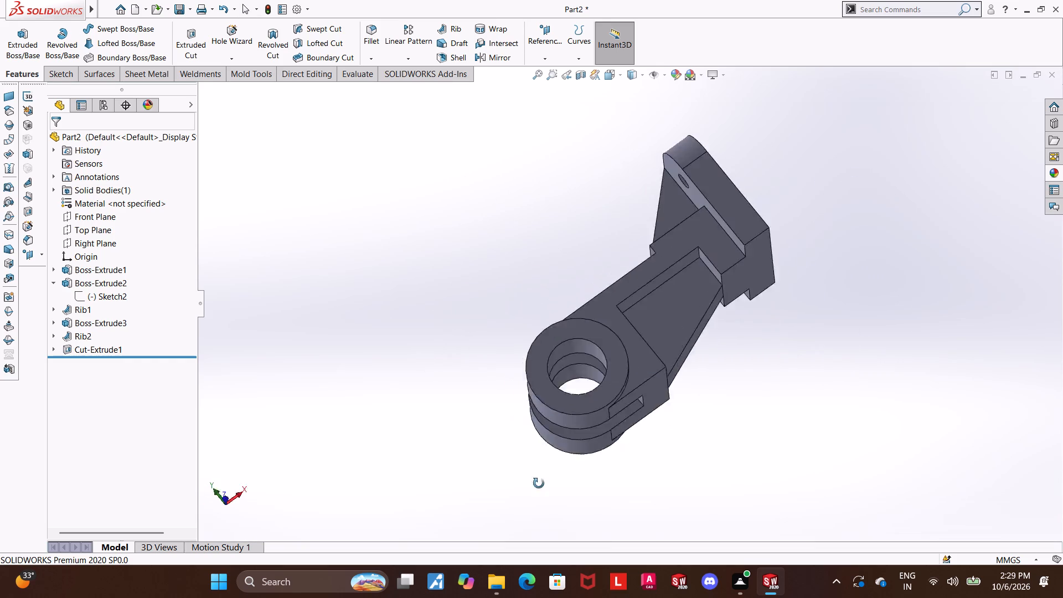
middle_drag(539, 483, 595, 502)
click(611, 79)
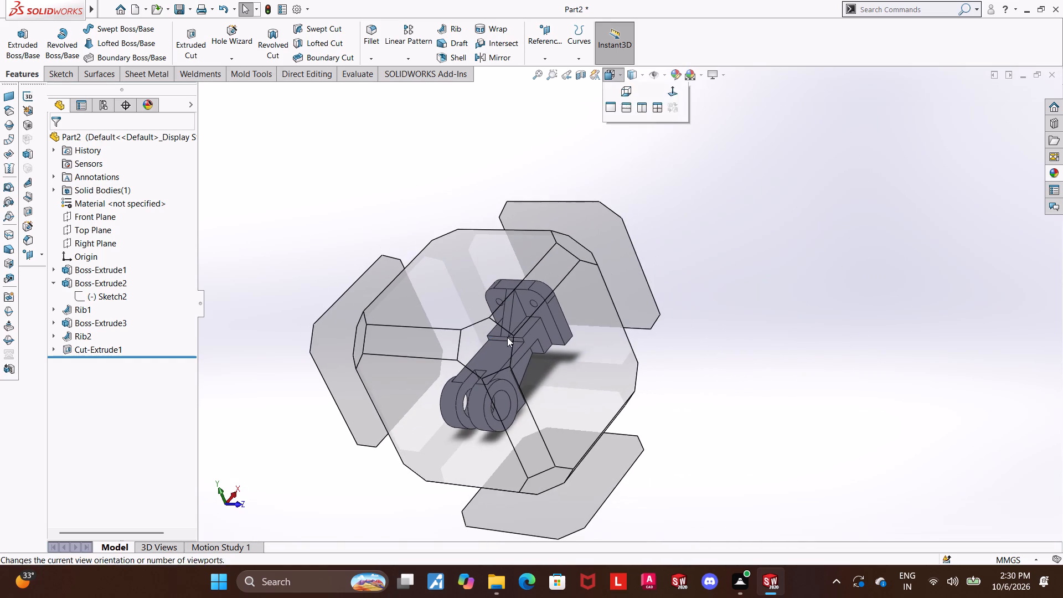
click(487, 338)
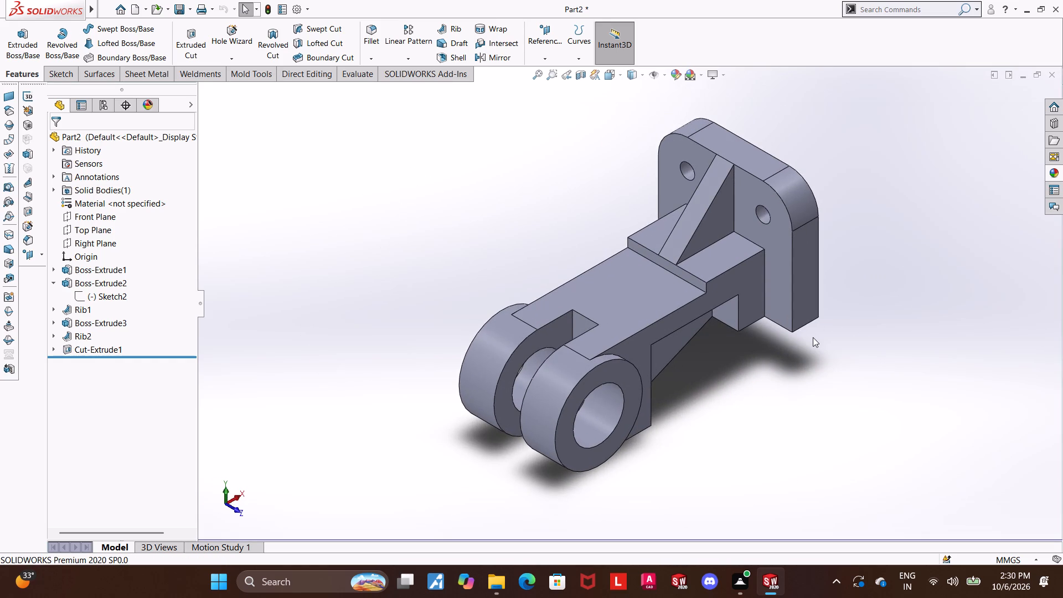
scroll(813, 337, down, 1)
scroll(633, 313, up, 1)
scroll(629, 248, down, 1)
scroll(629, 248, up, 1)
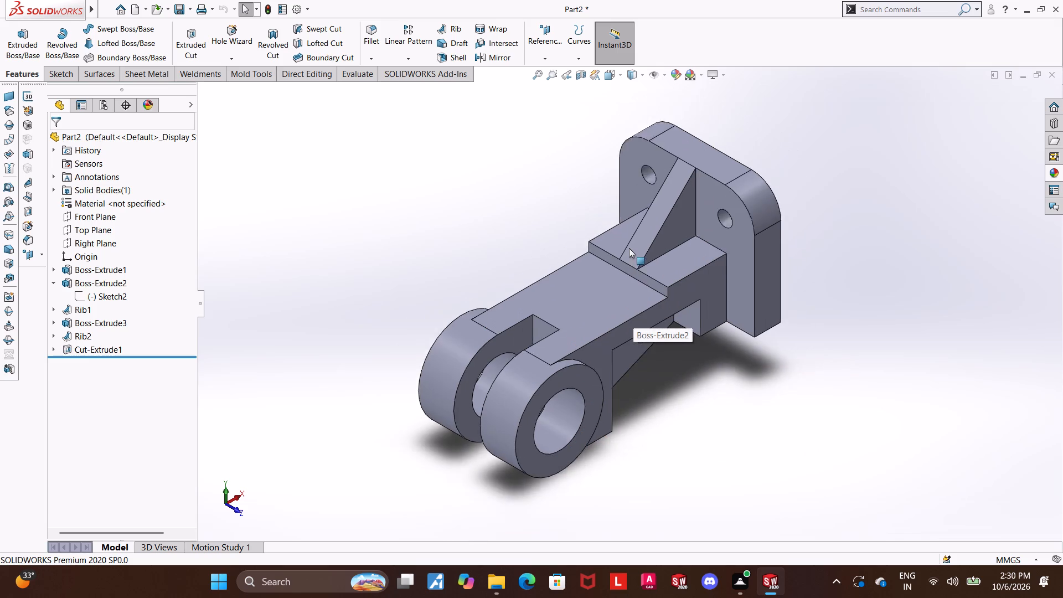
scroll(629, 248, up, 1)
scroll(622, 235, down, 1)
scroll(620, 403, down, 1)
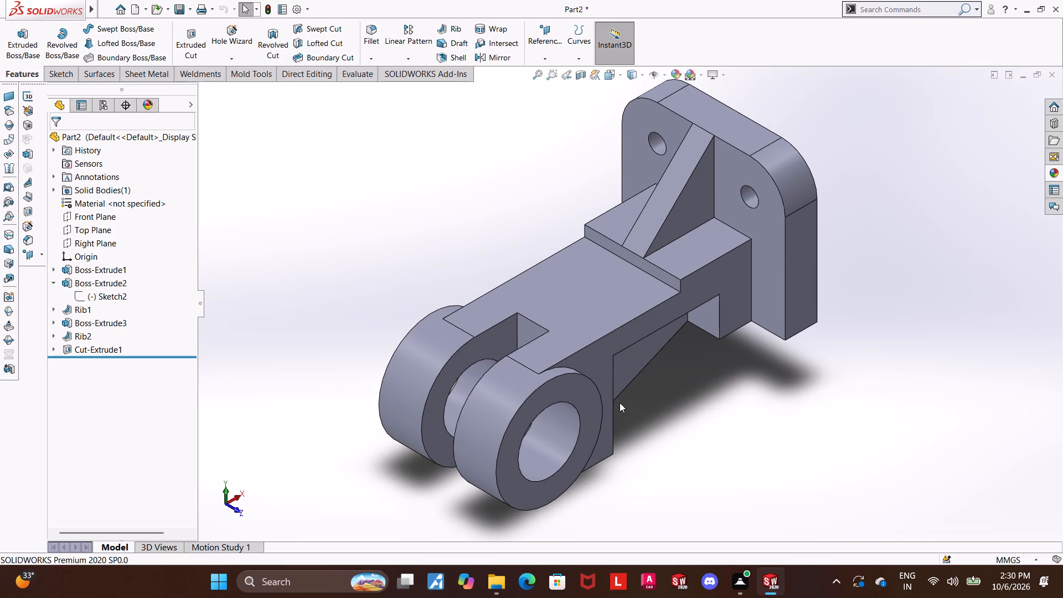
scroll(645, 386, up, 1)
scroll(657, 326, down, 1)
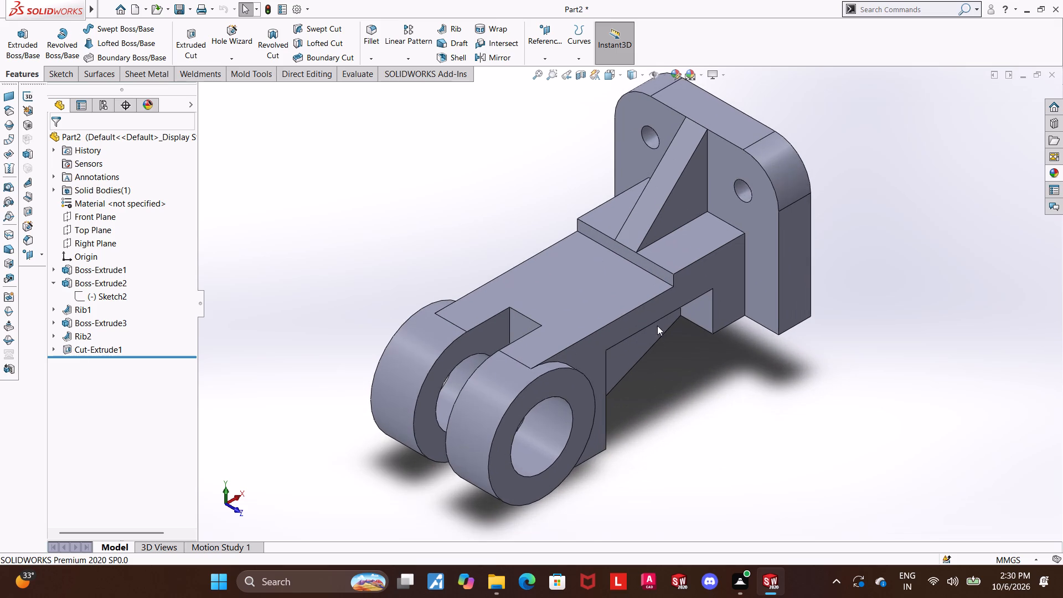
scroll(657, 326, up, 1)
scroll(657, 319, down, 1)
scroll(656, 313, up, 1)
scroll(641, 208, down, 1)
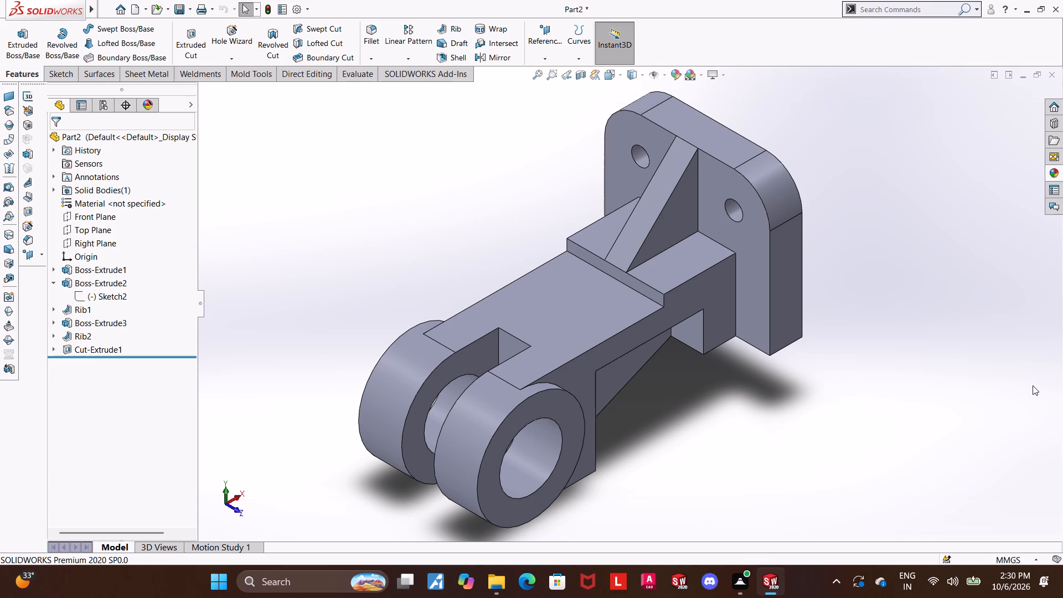
Inspect the mounting plate's Boss-Extrude3 feature and its Sketch4 dimensions from several angles.
scroll(1043, 370, up, 2)
middle_drag(687, 334, 713, 299)
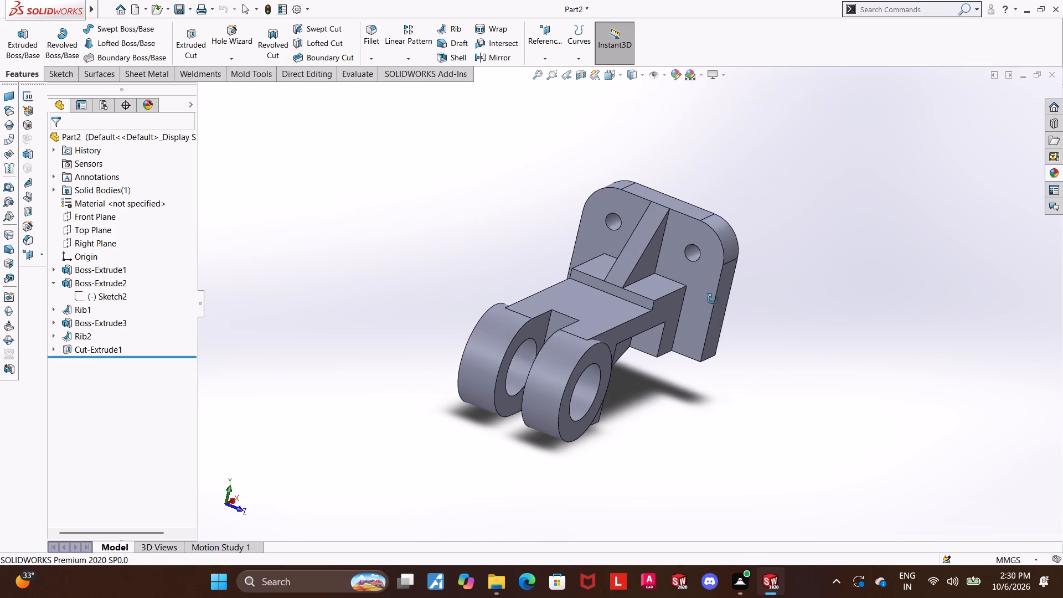
middle_drag(713, 299, 692, 301)
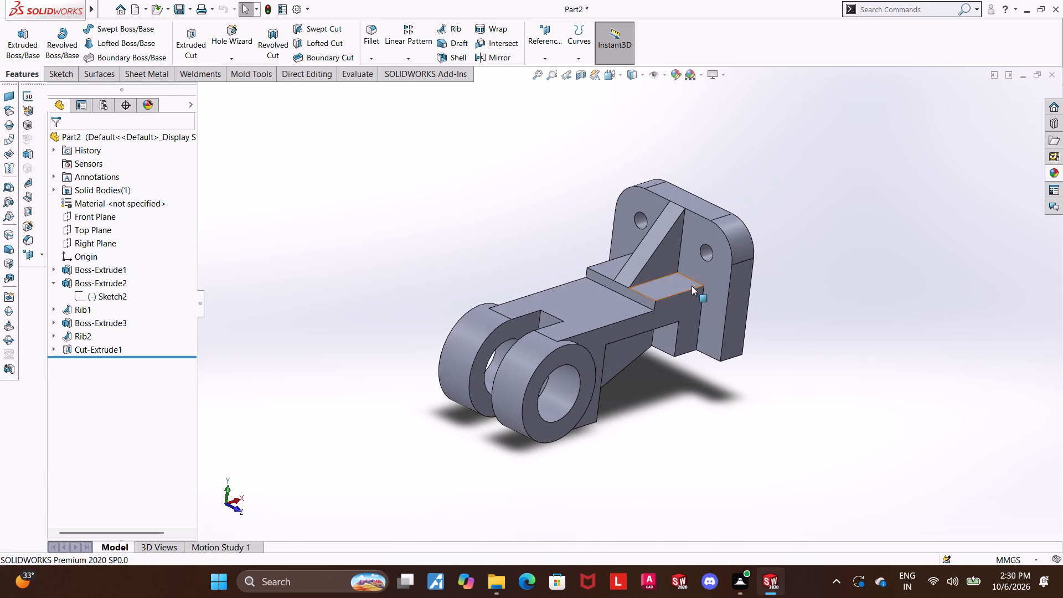
scroll(806, 248, up, 1)
scroll(747, 168, down, 1)
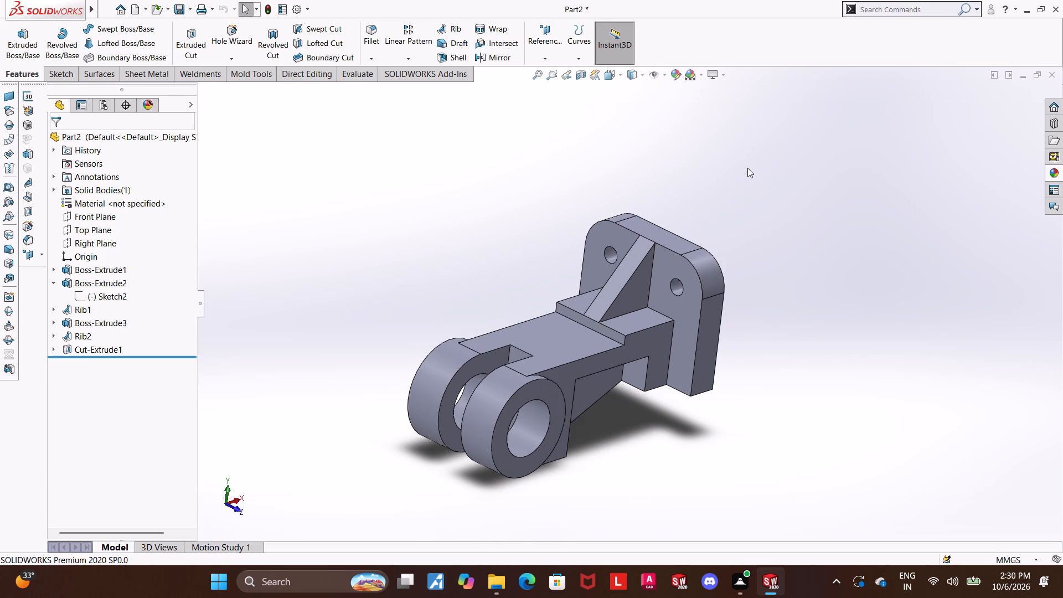
middle_drag(759, 248, 774, 276)
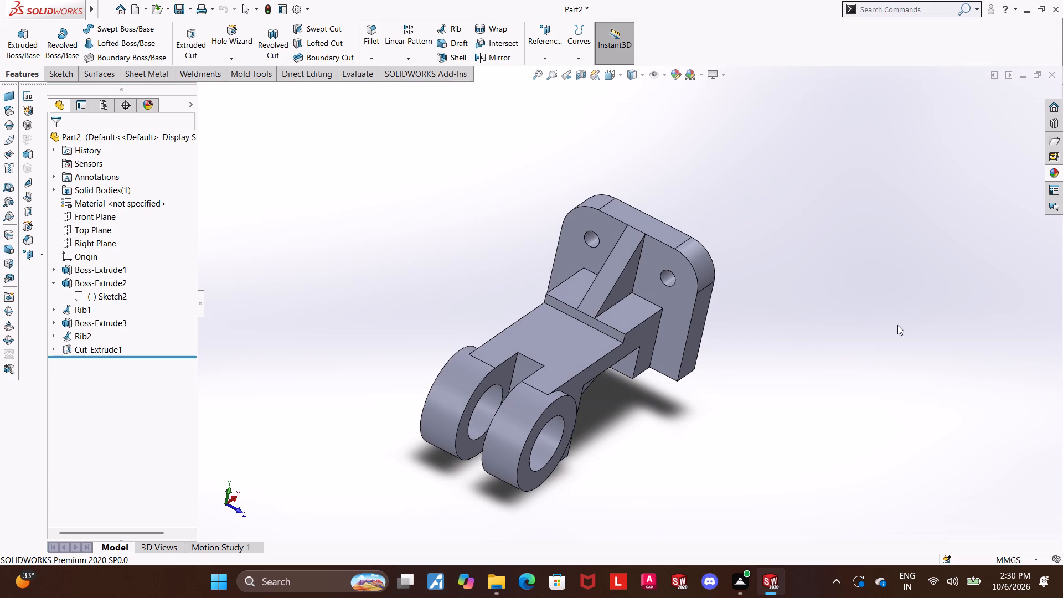
middle_drag(881, 316, 866, 307)
click(51, 323)
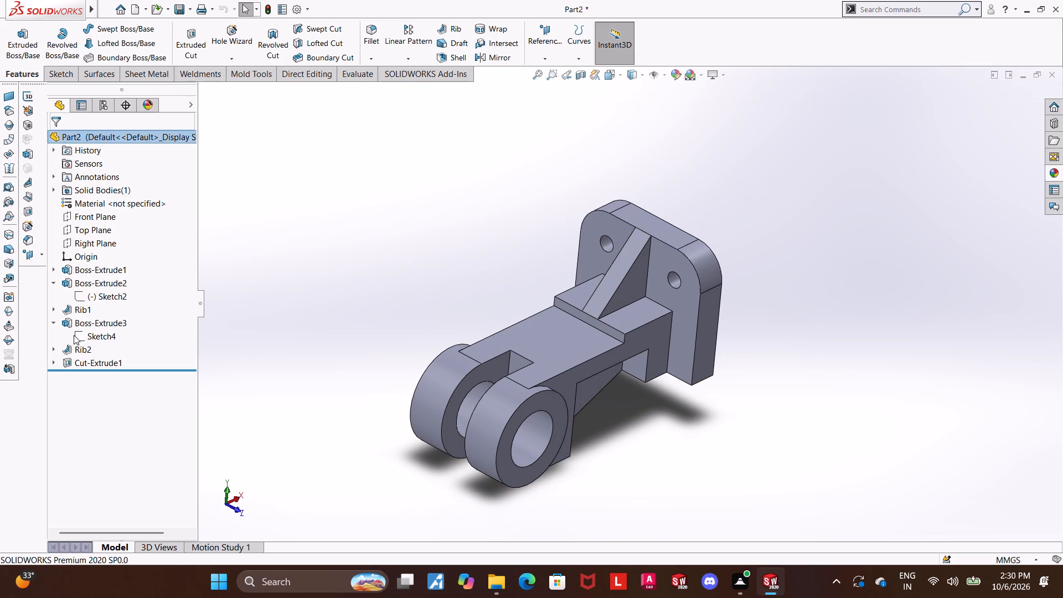
click(78, 336)
middle_drag(761, 366, 759, 355)
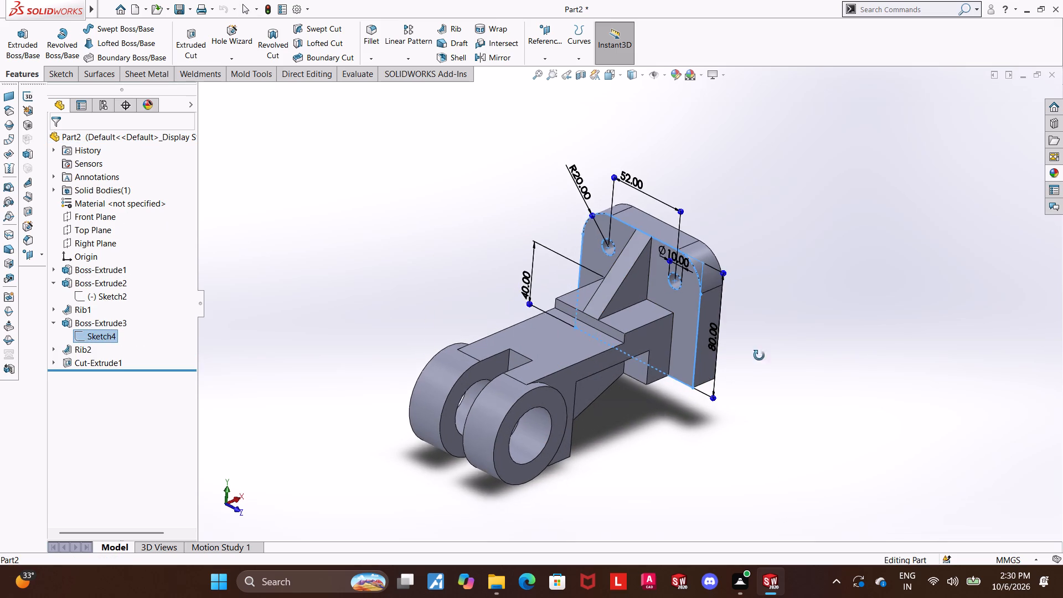
middle_drag(759, 355, 738, 358)
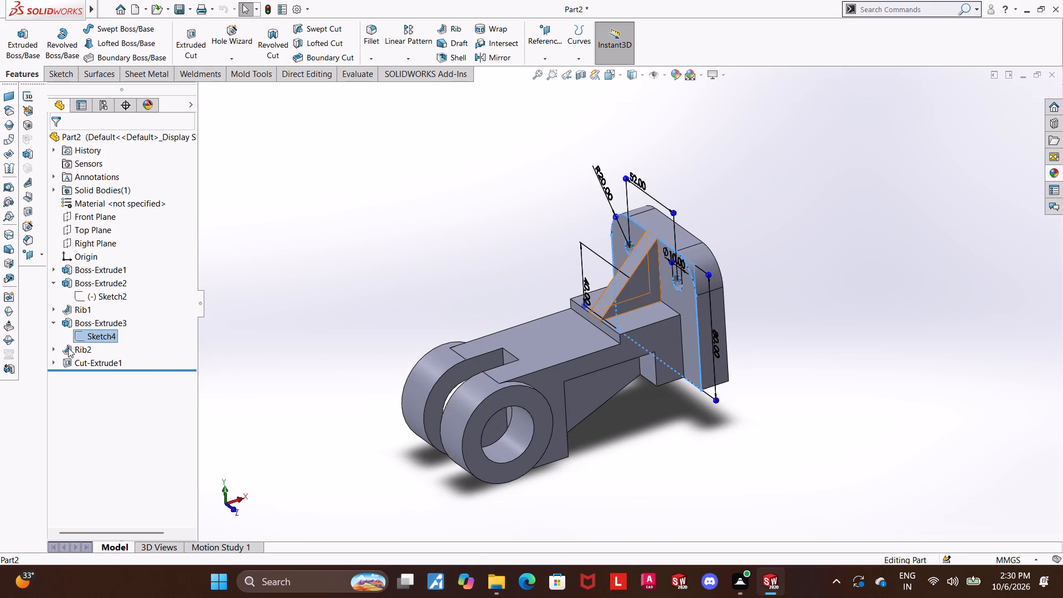
click(59, 322)
click(85, 322)
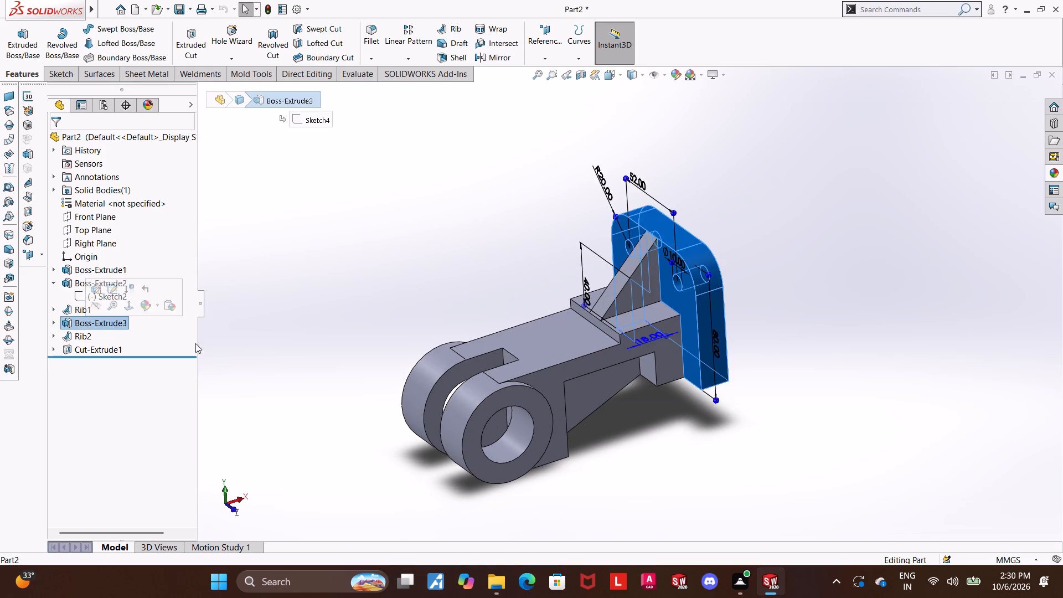
middle_drag(844, 349, 837, 385)
scroll(743, 327, down, 1)
click(817, 322)
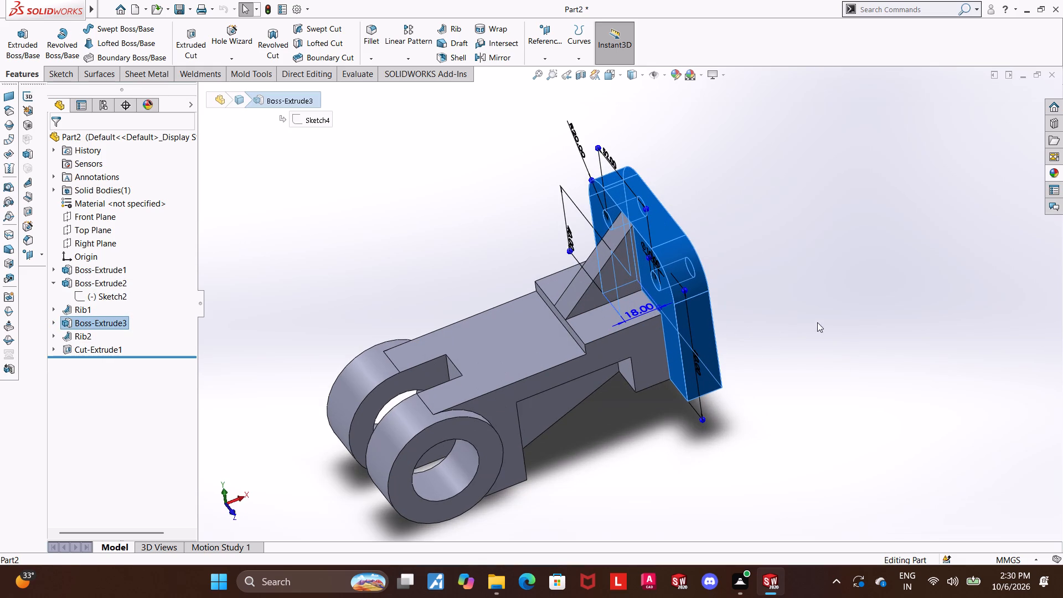
scroll(824, 348, up, 2)
middle_drag(792, 368, 806, 342)
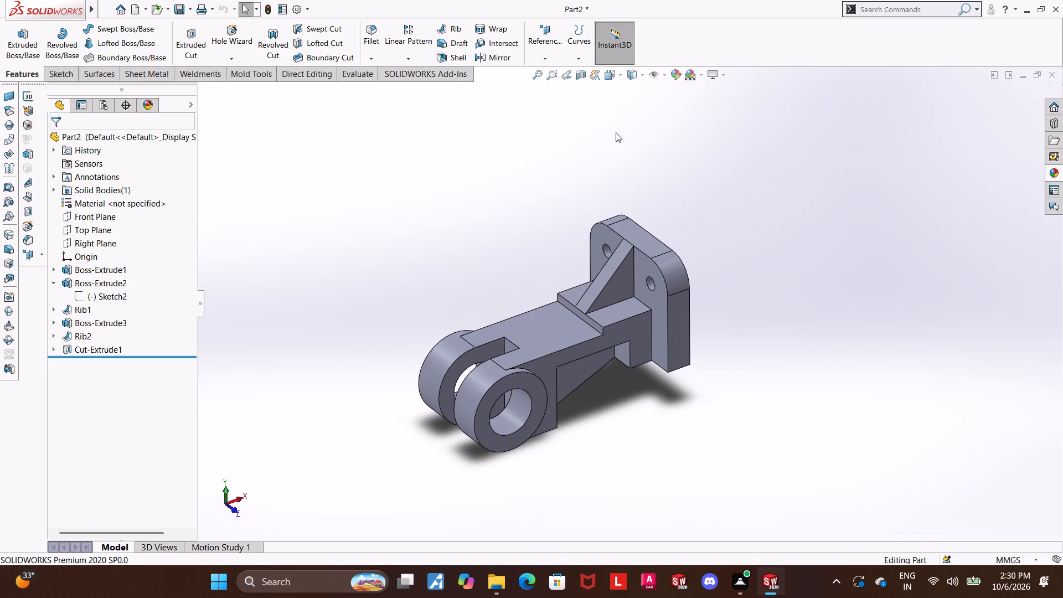
Return to the Isometric view and apply a bright green colour to the entire part.
click(608, 74)
click(479, 357)
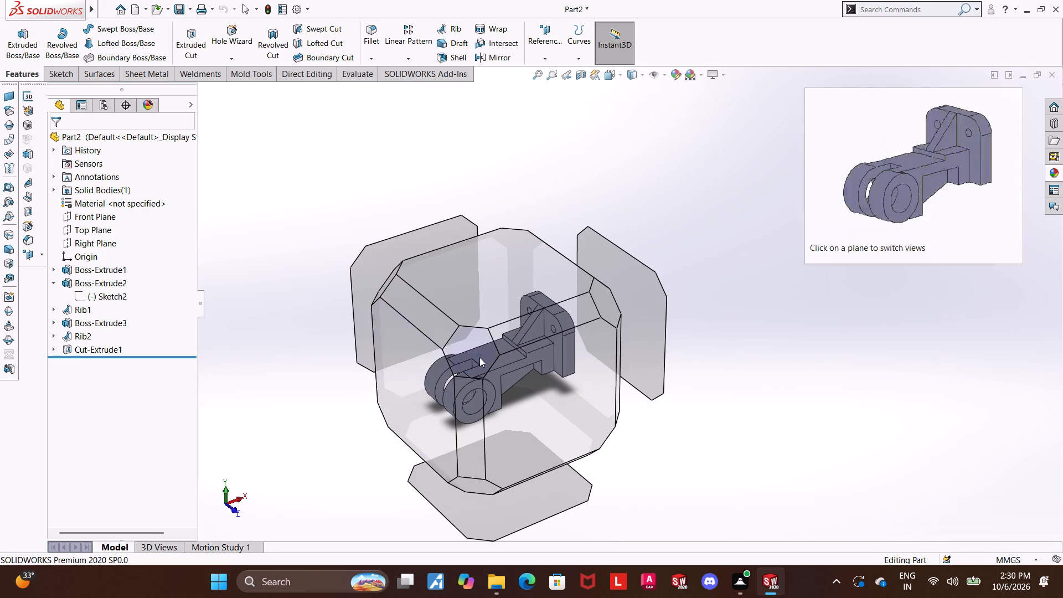
scroll(862, 192, down, 1)
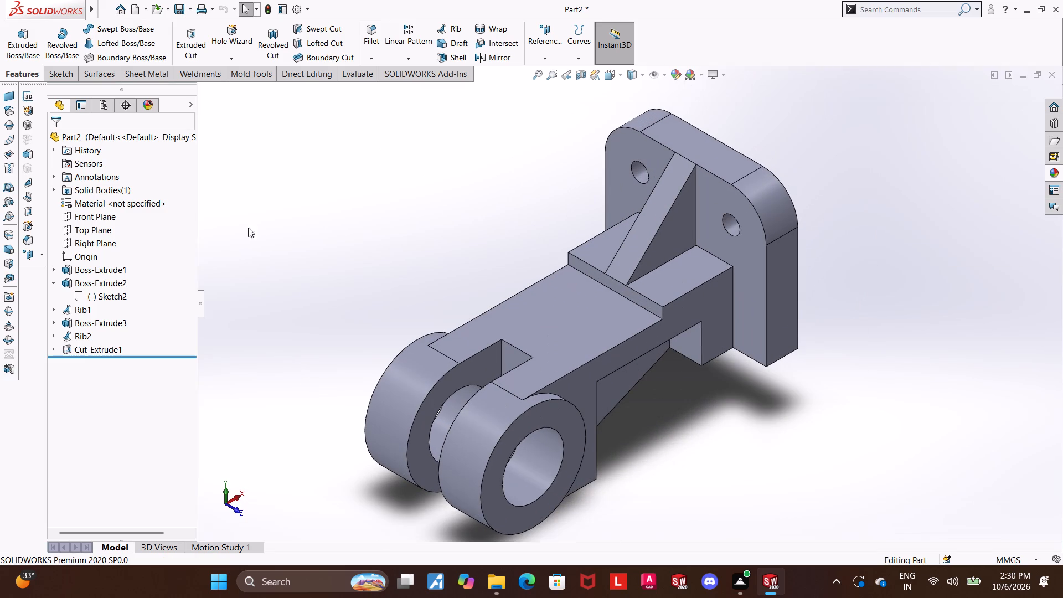
right_click(101, 133)
click(126, 122)
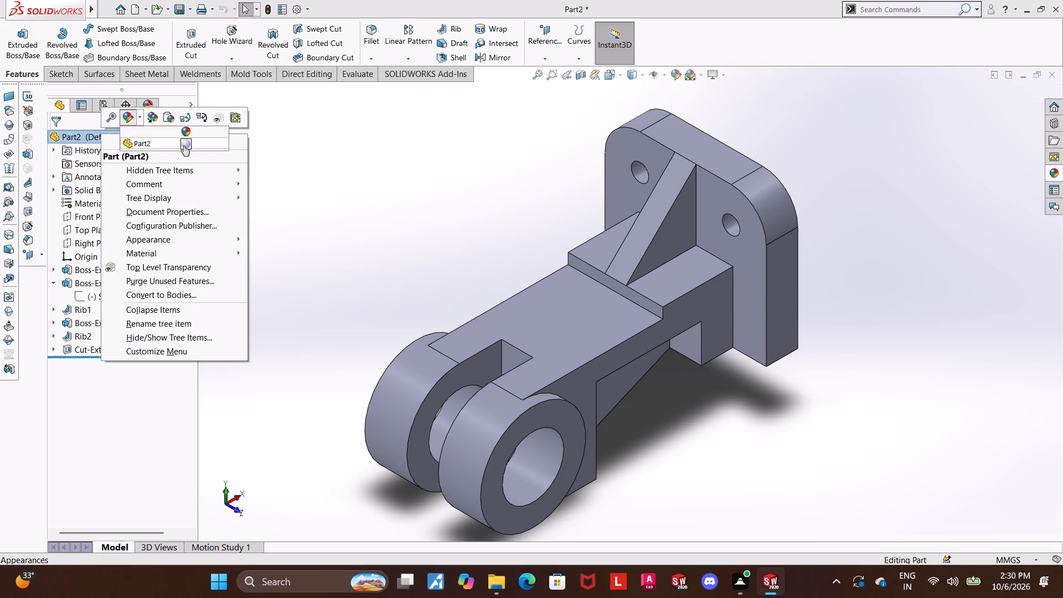
click(184, 146)
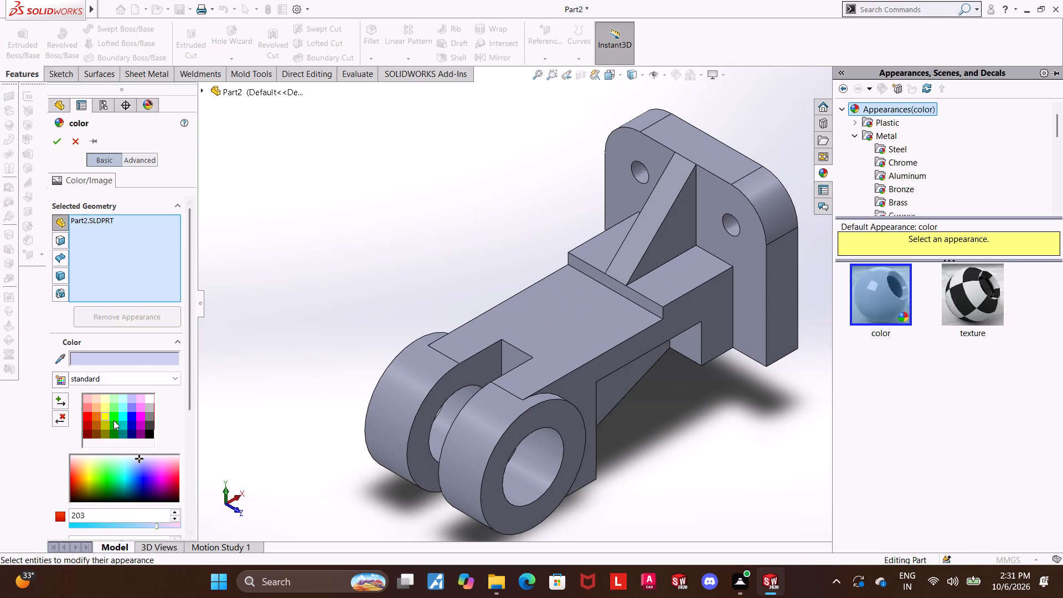
click(113, 416)
click(412, 216)
click(56, 138)
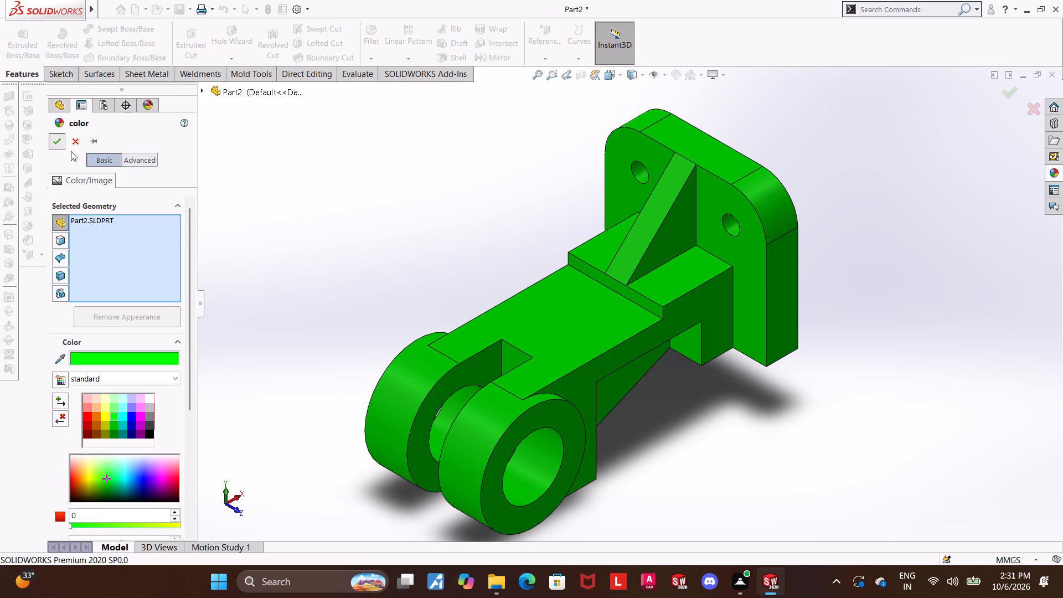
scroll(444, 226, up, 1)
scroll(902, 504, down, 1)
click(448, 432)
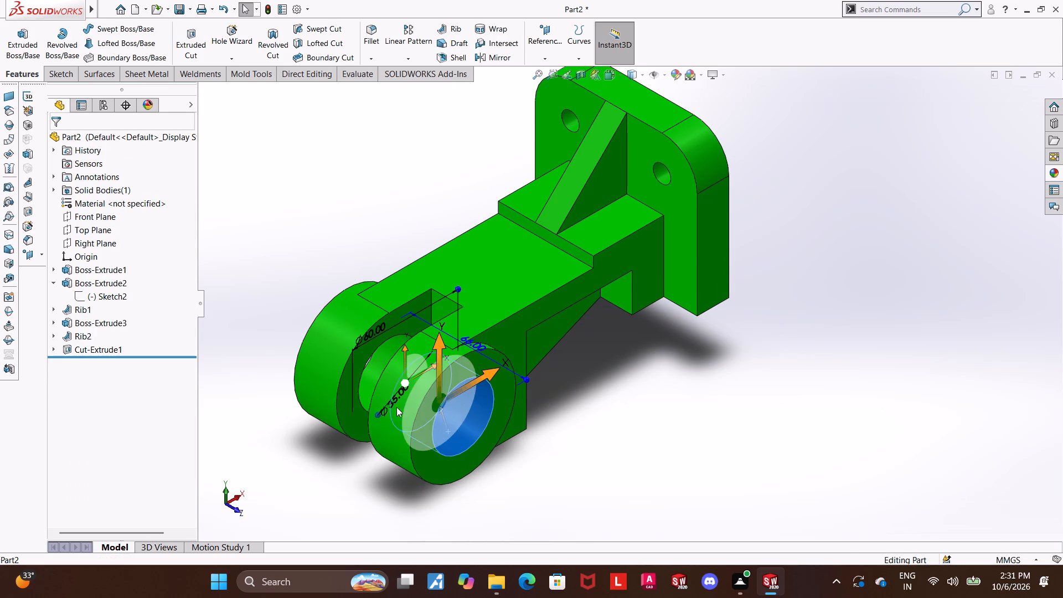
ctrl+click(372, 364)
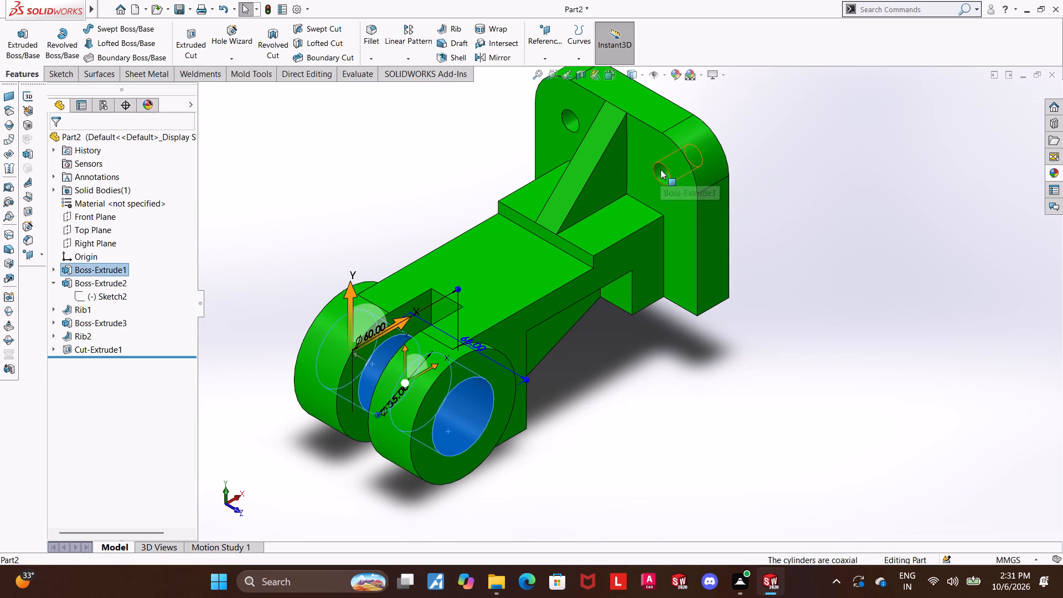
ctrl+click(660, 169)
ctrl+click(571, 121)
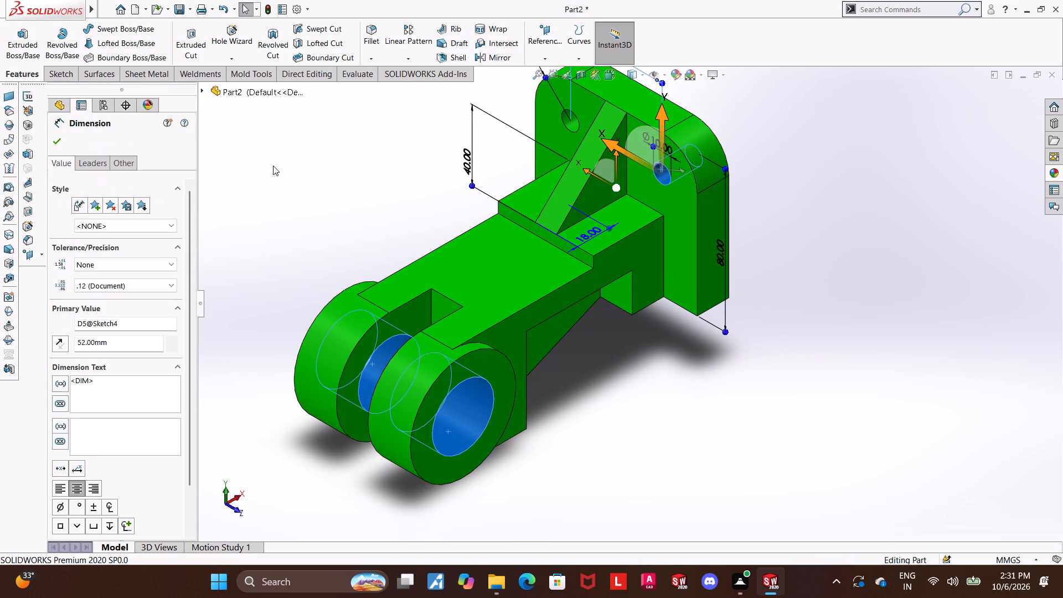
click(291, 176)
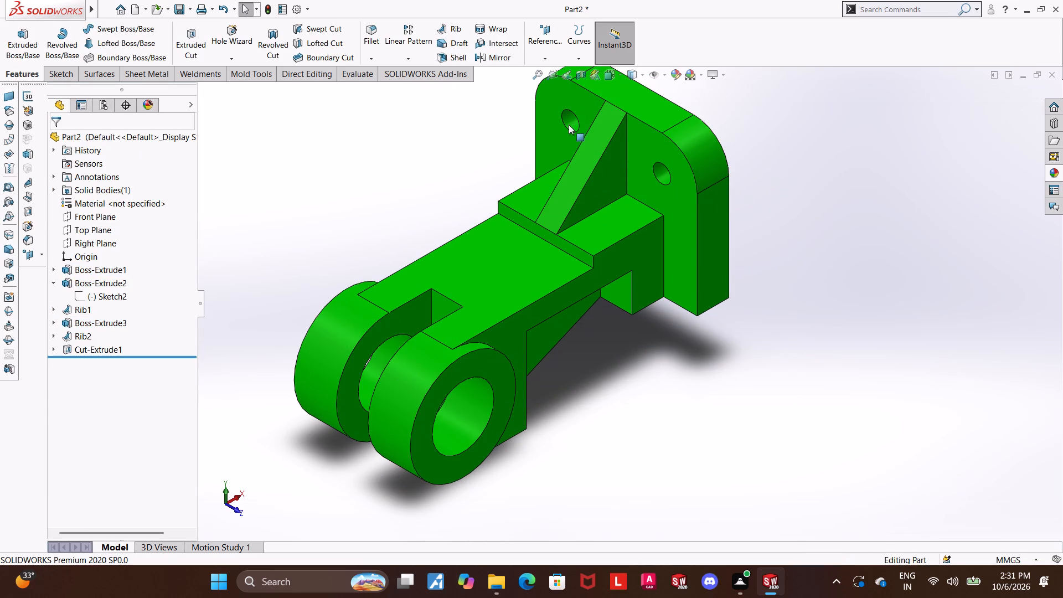
Colour the inner faces of the two mounting-plate holes and both fork bores dark grey.
click(569, 125)
ctrl+click(663, 178)
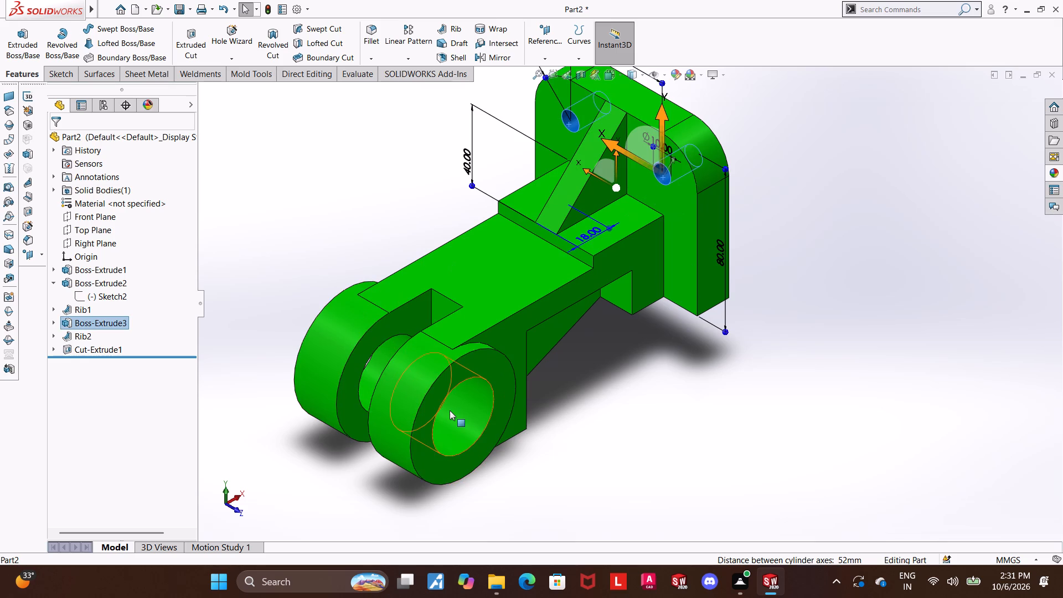
ctrl+click(450, 410)
ctrl+click(376, 362)
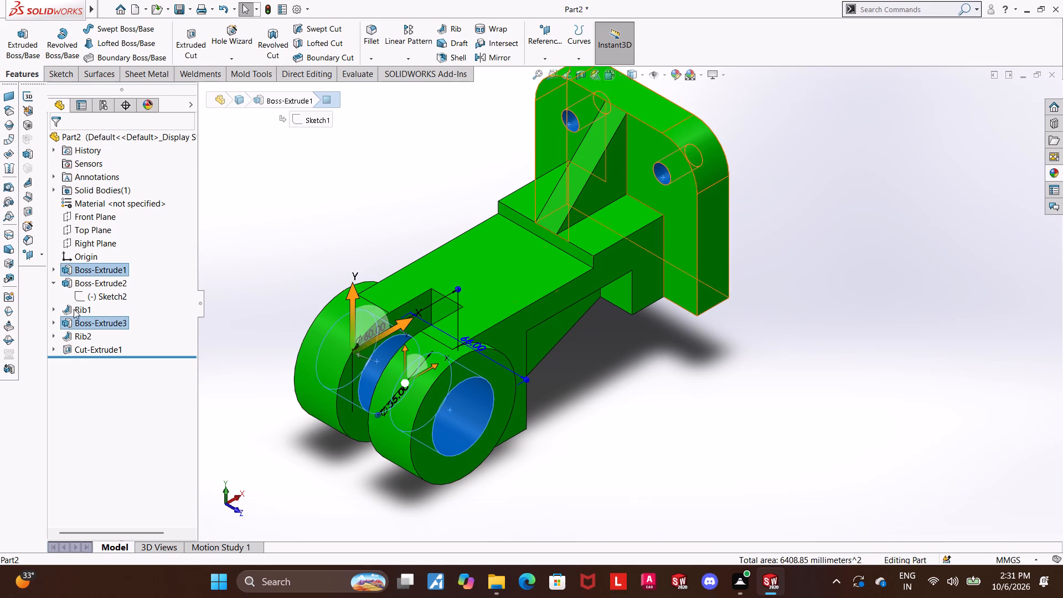
right_click(296, 274)
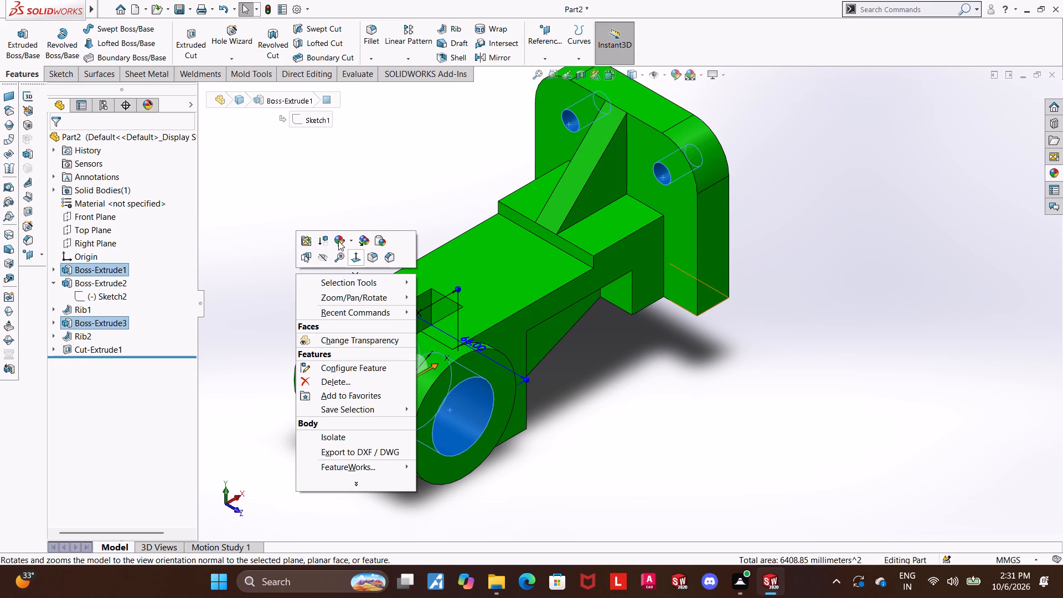
click(338, 241)
click(346, 267)
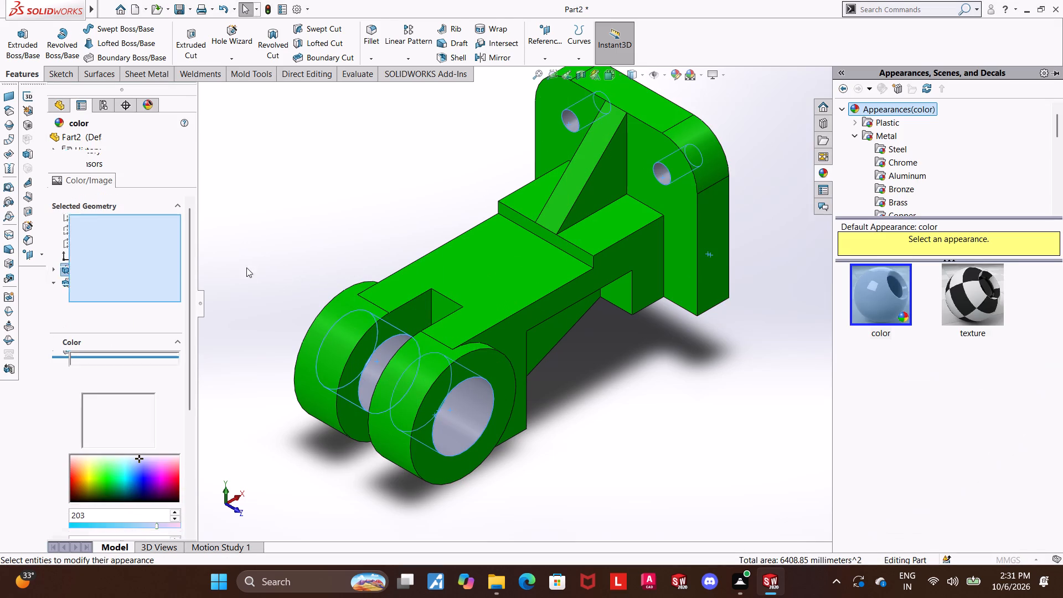
click(150, 417)
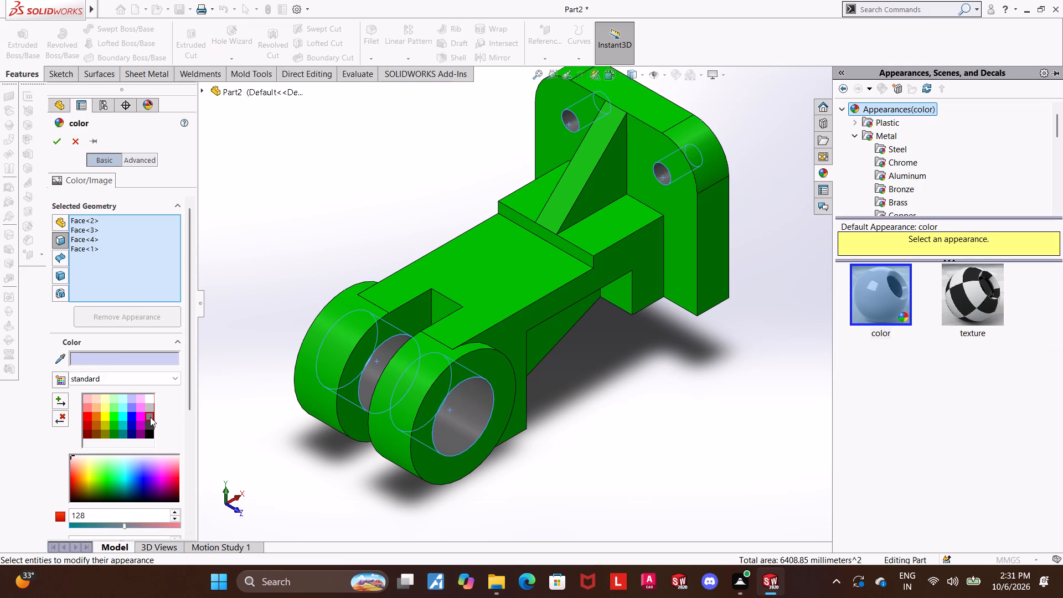
click(149, 425)
click(59, 146)
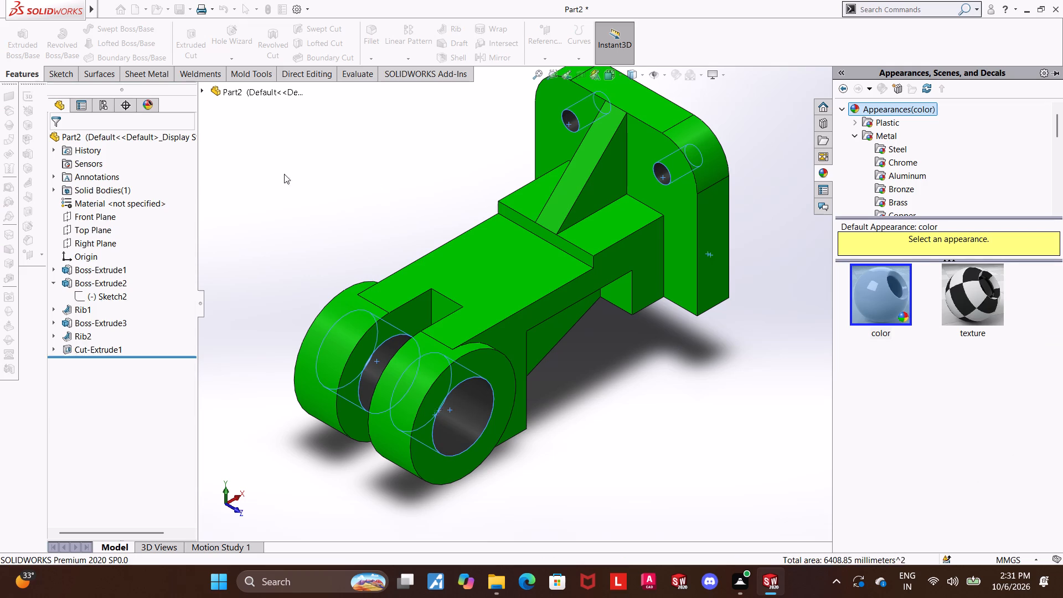
click(375, 179)
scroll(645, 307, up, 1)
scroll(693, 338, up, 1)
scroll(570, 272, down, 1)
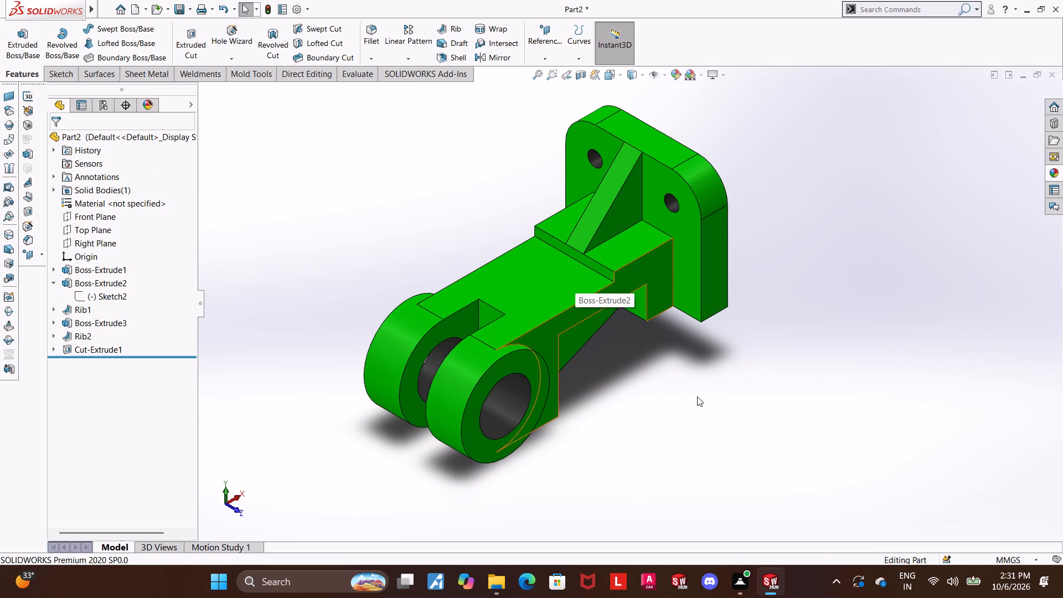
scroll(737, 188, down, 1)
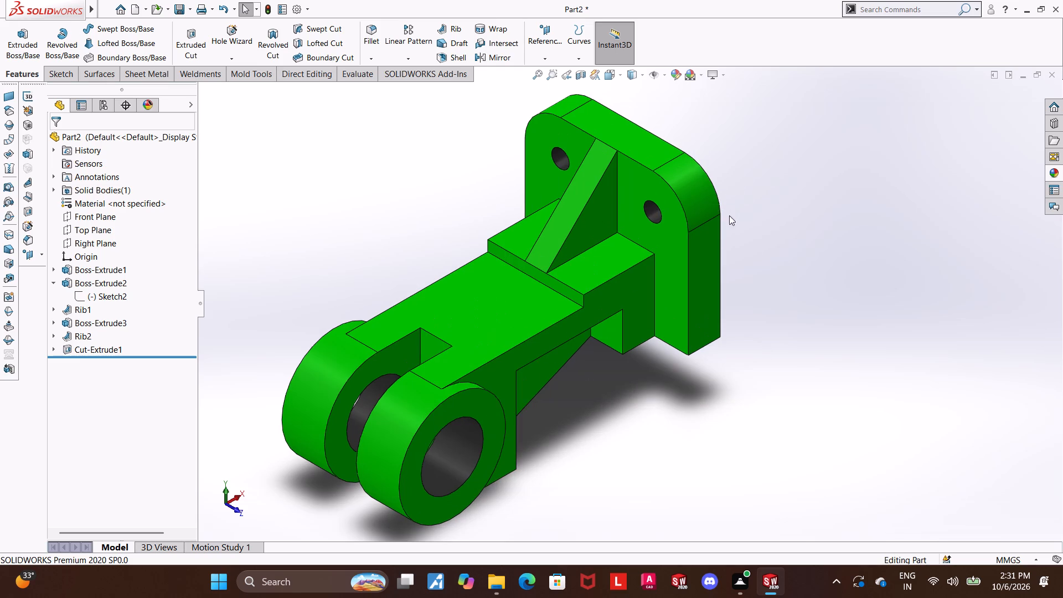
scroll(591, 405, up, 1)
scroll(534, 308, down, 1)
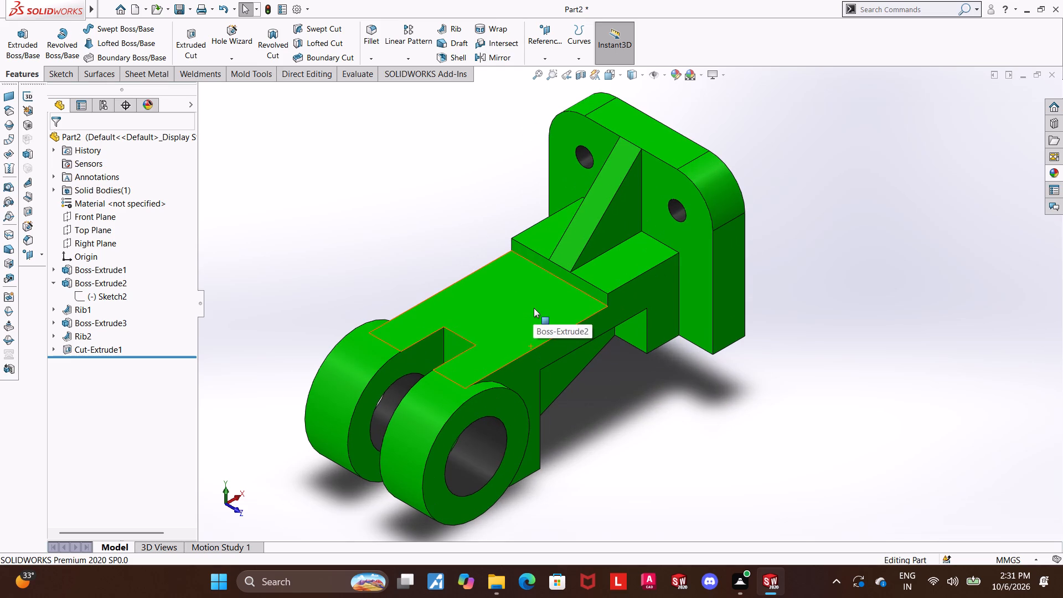
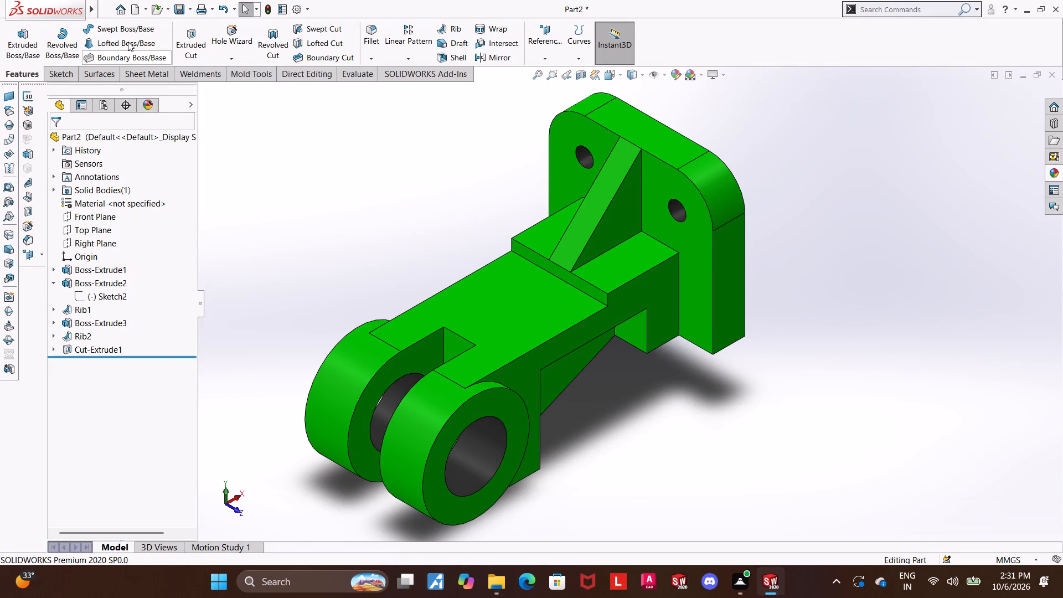
Save the part in the Downloads folder as "forked clevis support bracket" in SOLIDWORKS Part format.
click(133, 147)
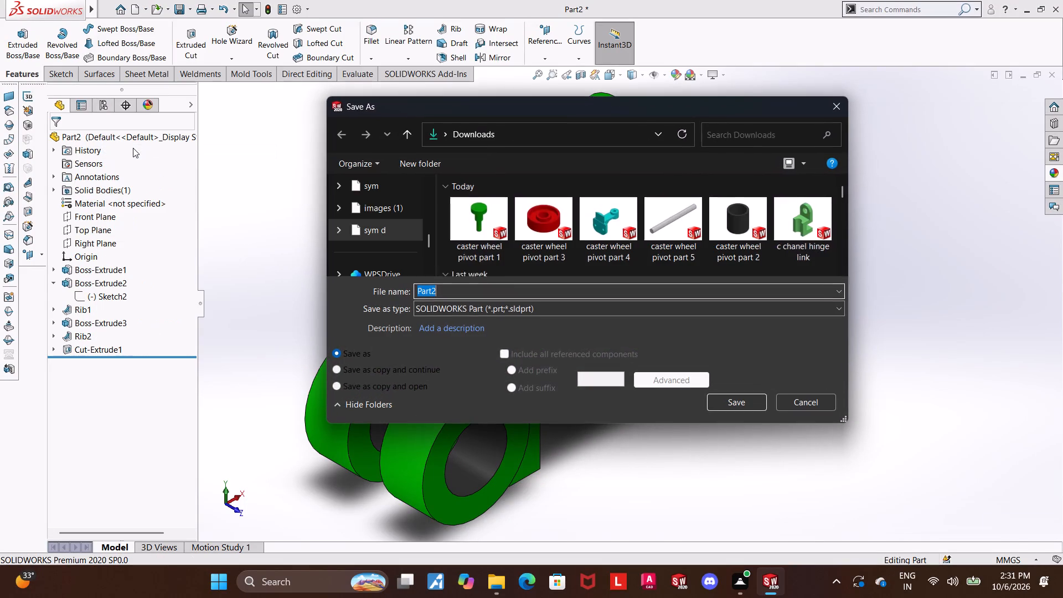
text(forked clevis support bracket)
key(space)
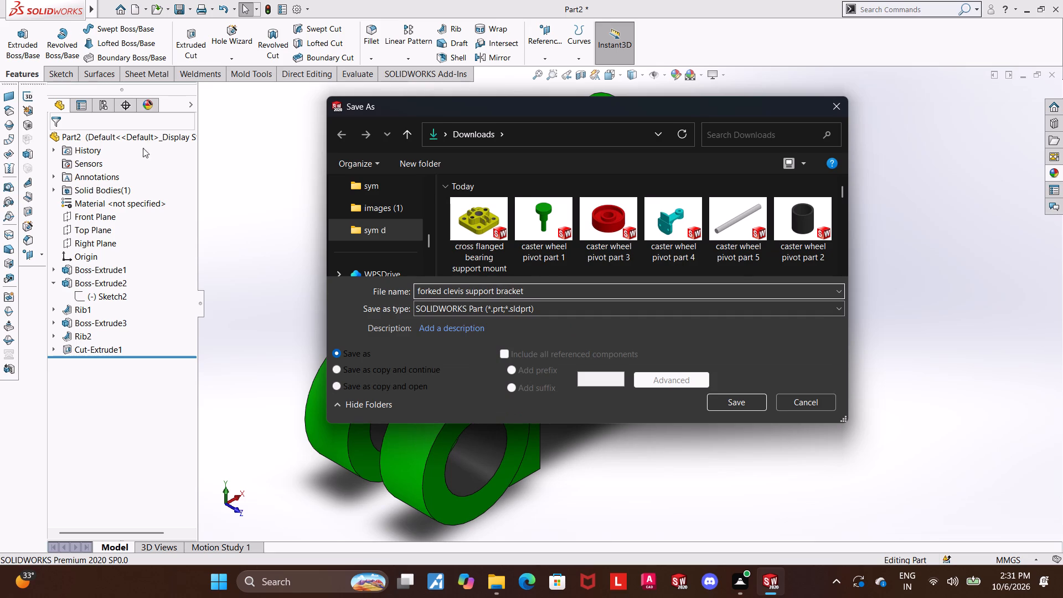
click(720, 404)
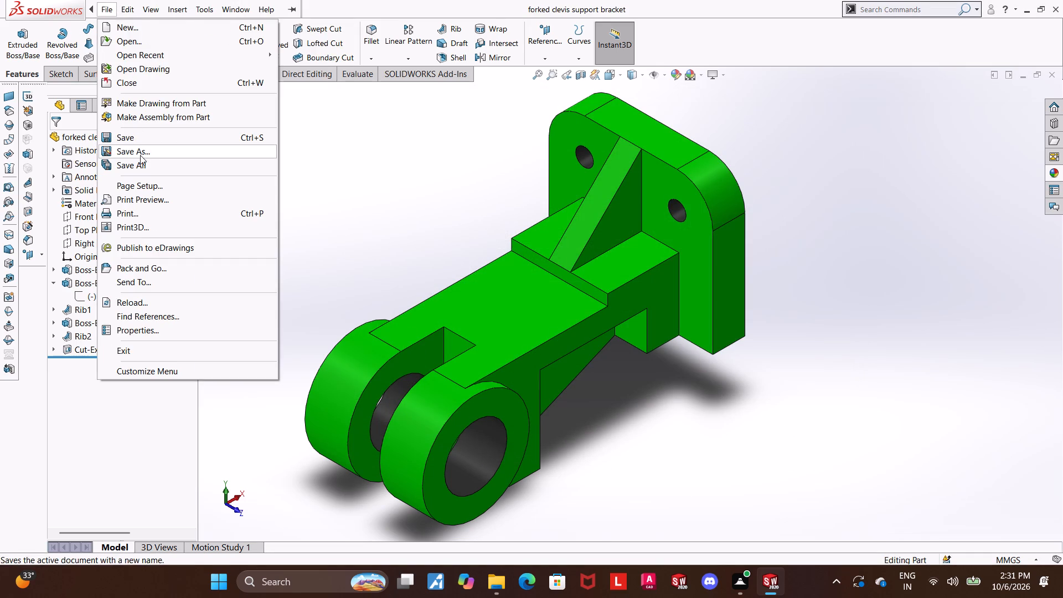
Save a PDF copy of the bracket in Downloads under the same name, "forked clevis support bracket".
click(140, 155)
click(462, 307)
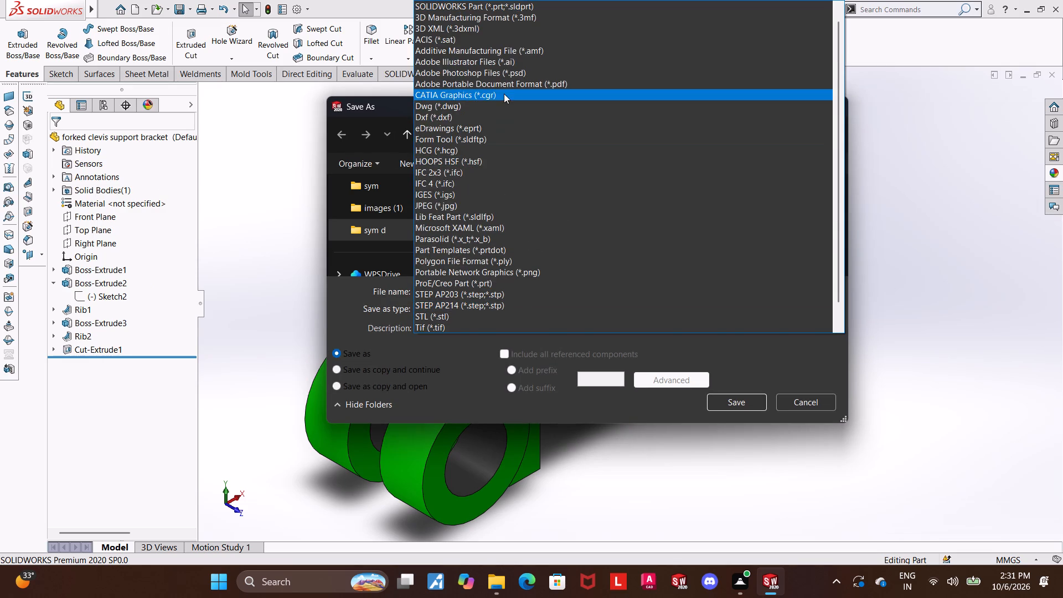
click(504, 85)
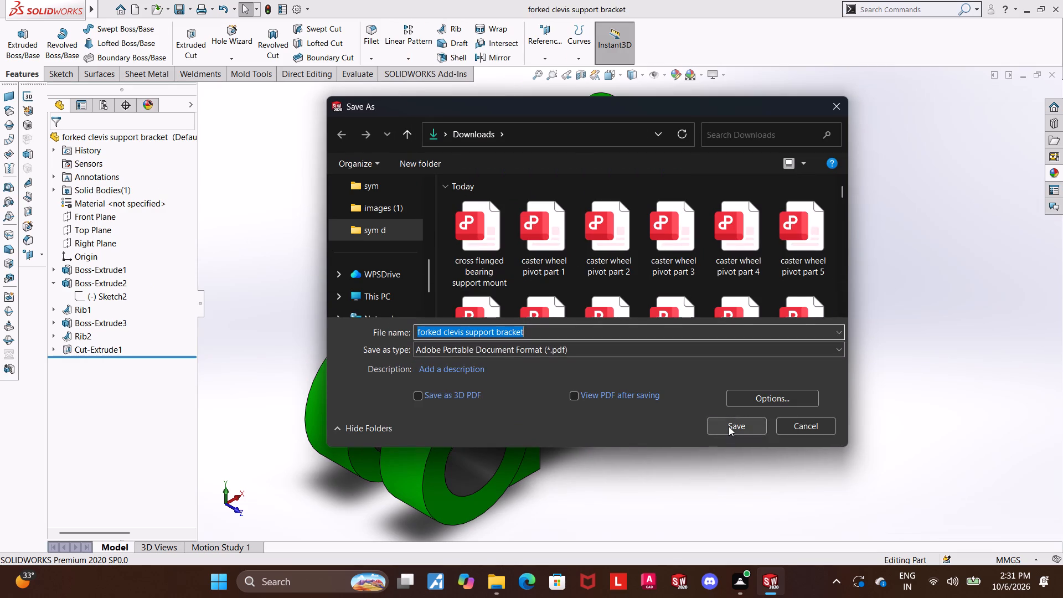
click(729, 426)
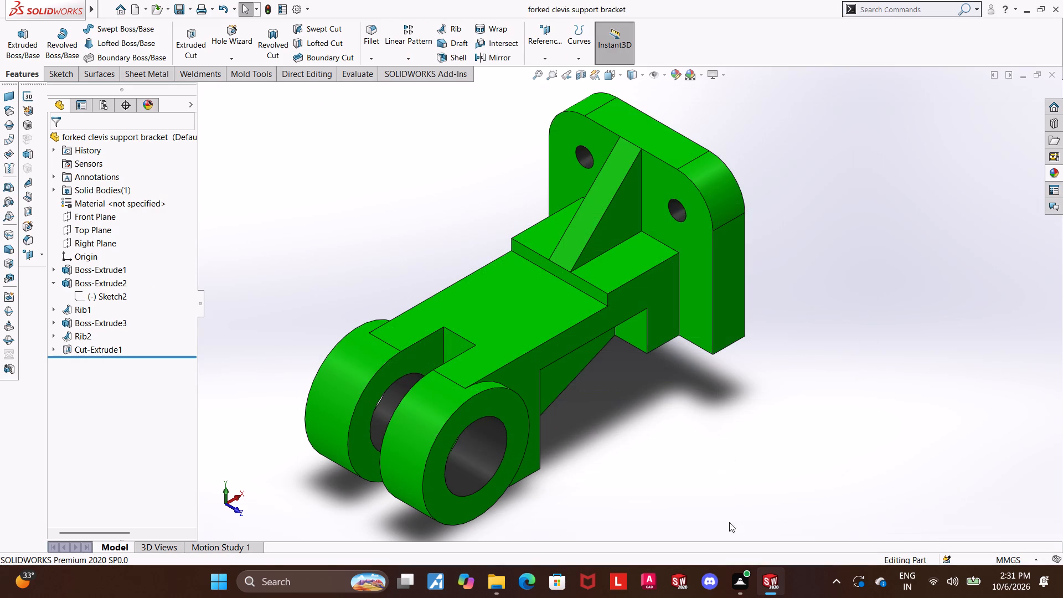